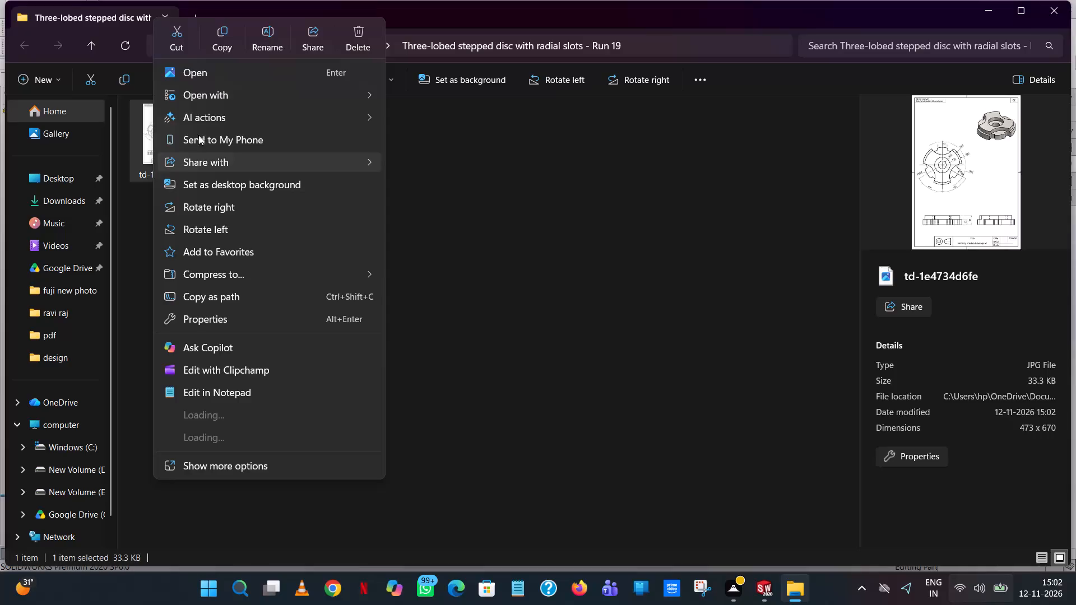
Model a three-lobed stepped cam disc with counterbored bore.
Cut the drawing image file td-1e4734d6fe from the Three-lobed stepped disc with radial slots - Run 19 folder.
left_click(183, 32)
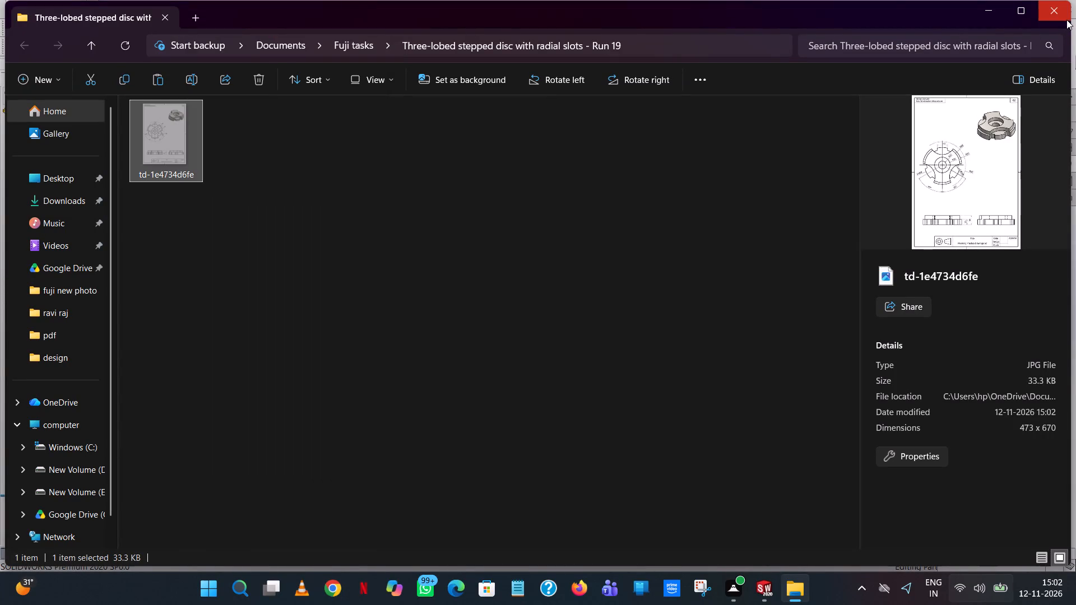
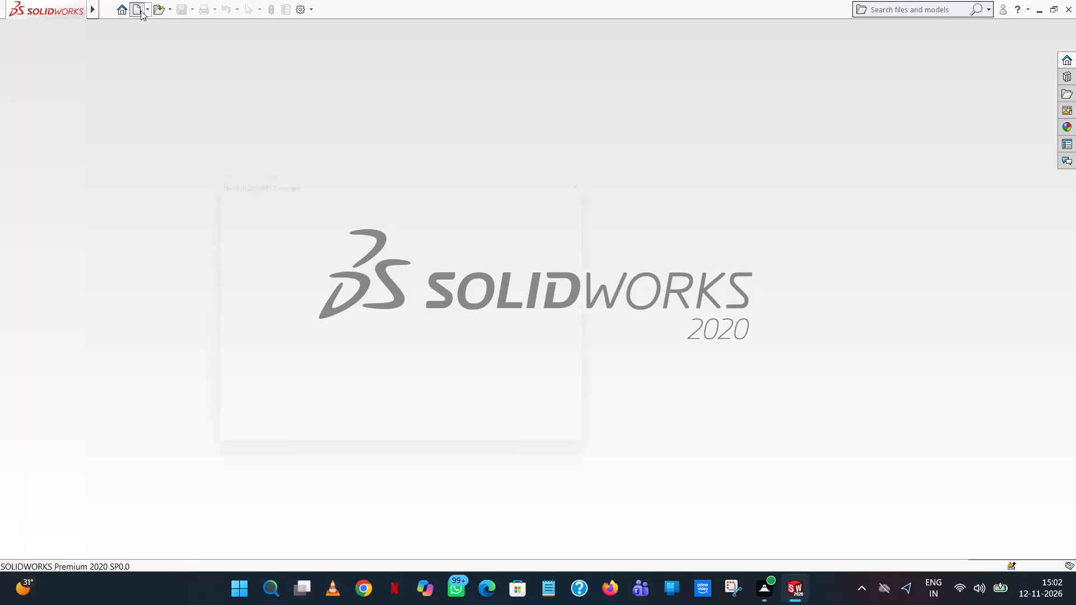
Create a new part document.
double_click(262, 263)
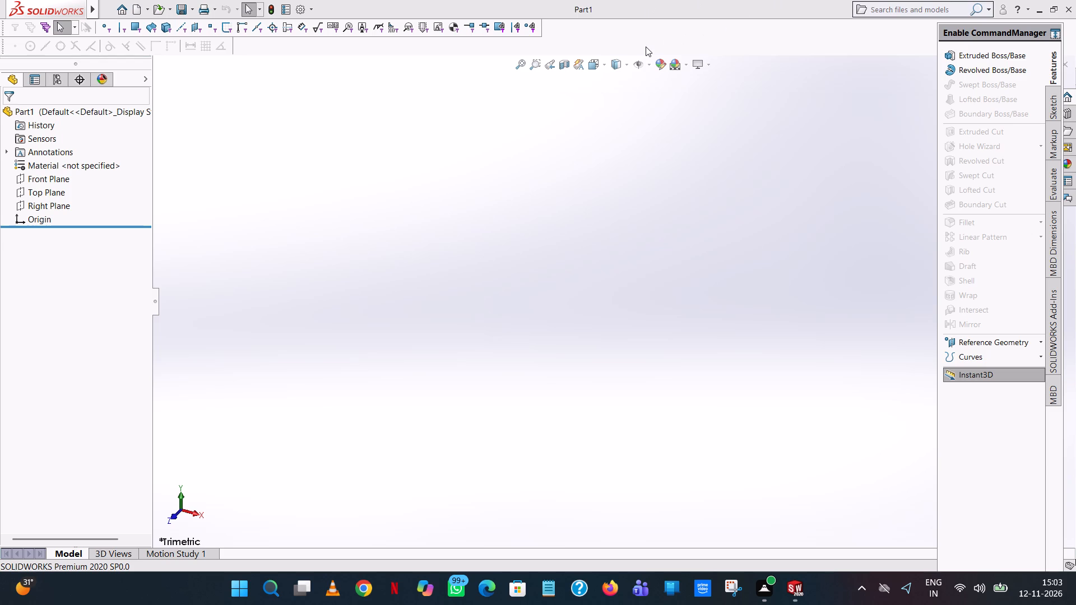
Start a sketch on the Top Plane and draw a circle of radius 75 mm centred on the origin.
left_click(48, 192)
left_click(63, 181)
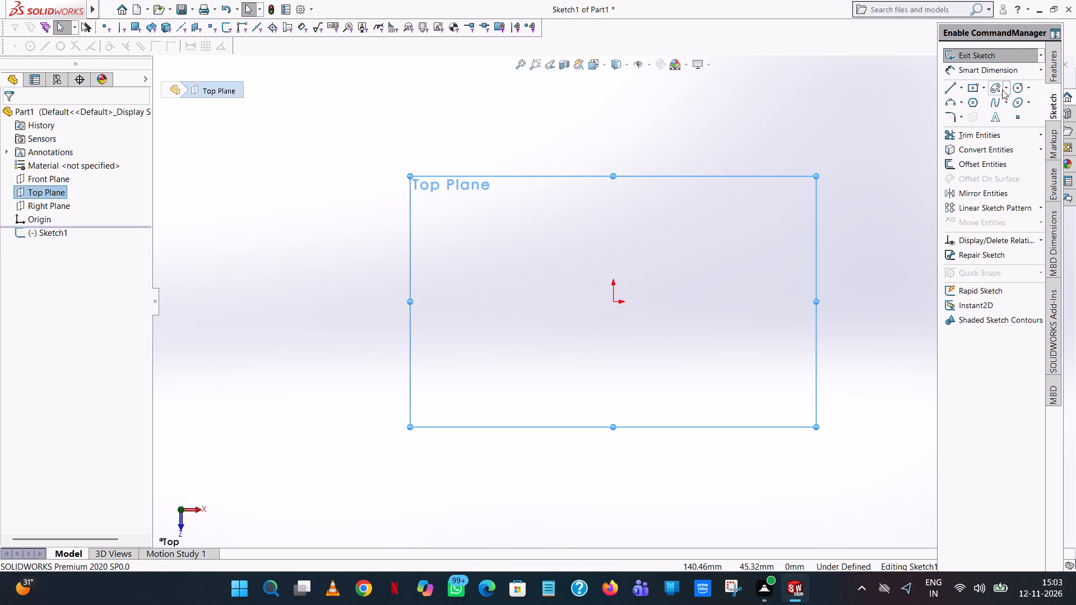
left_click(1016, 89)
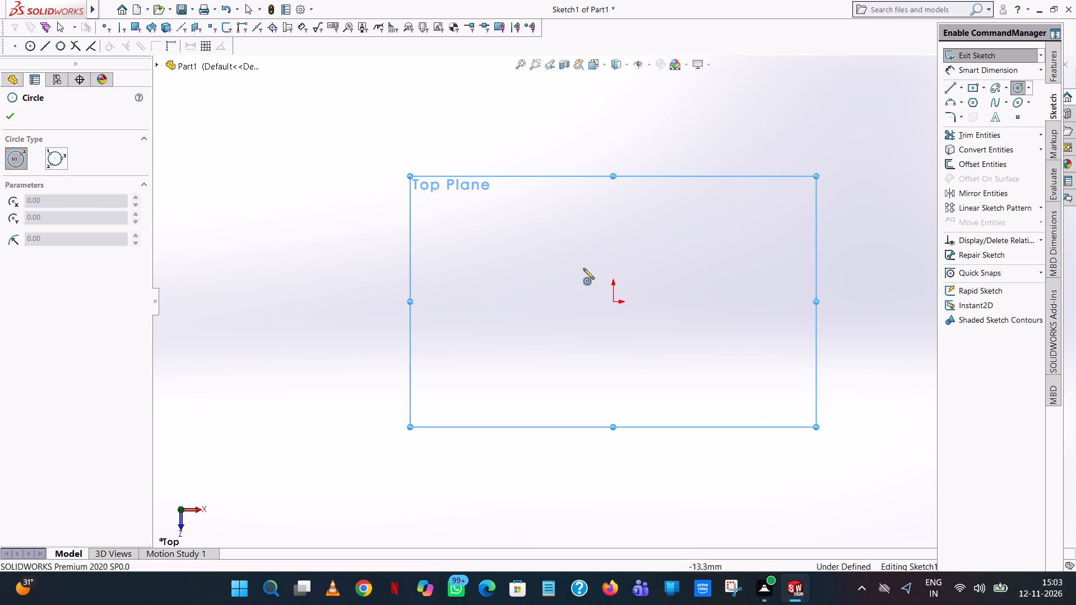
left_click(615, 303)
left_click(699, 108)
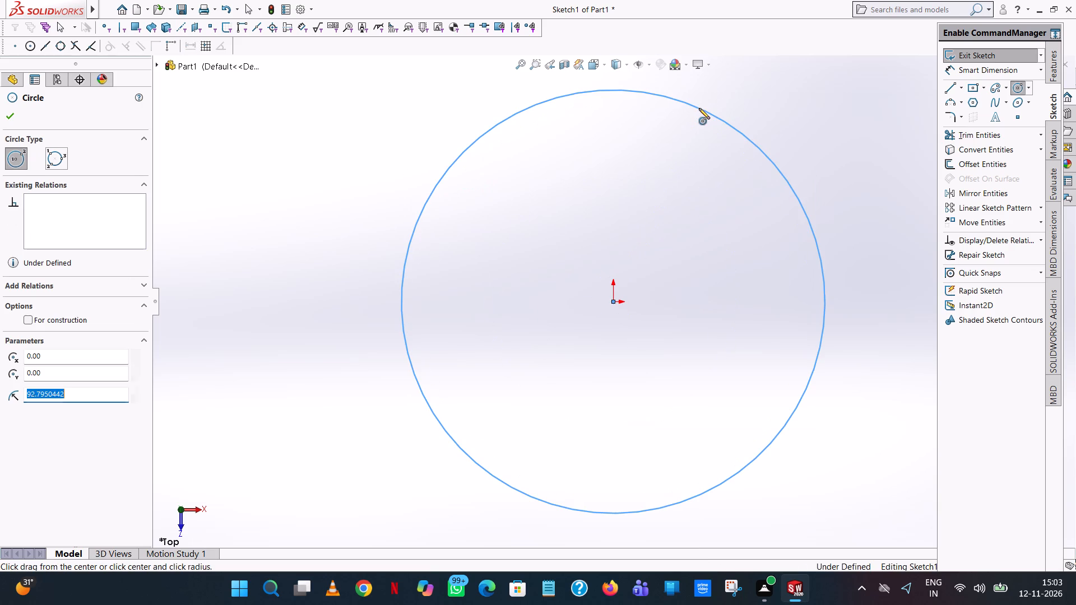
type("75")
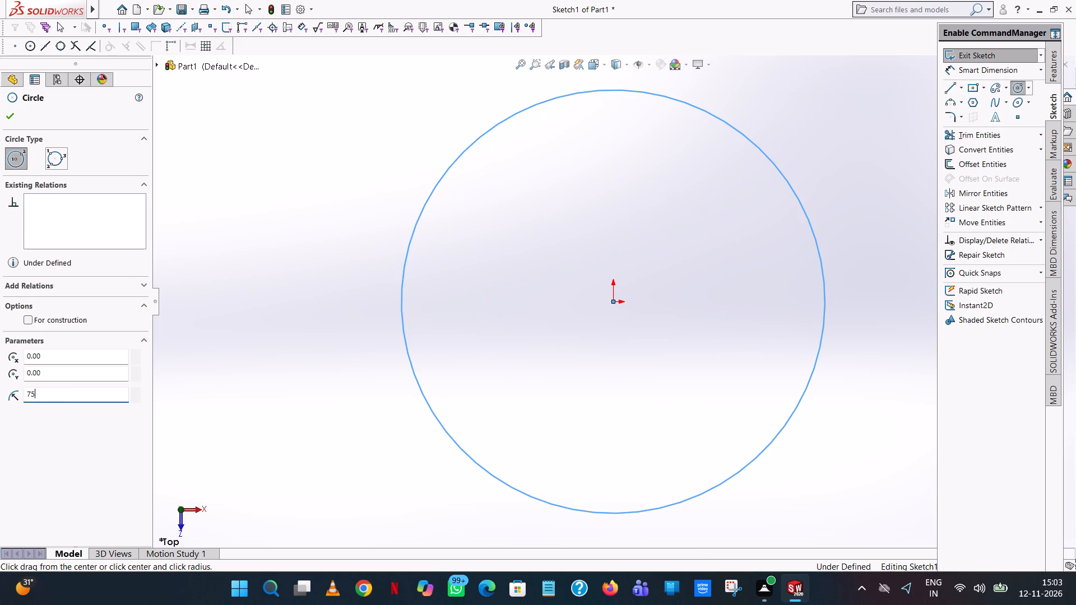
key("Return")
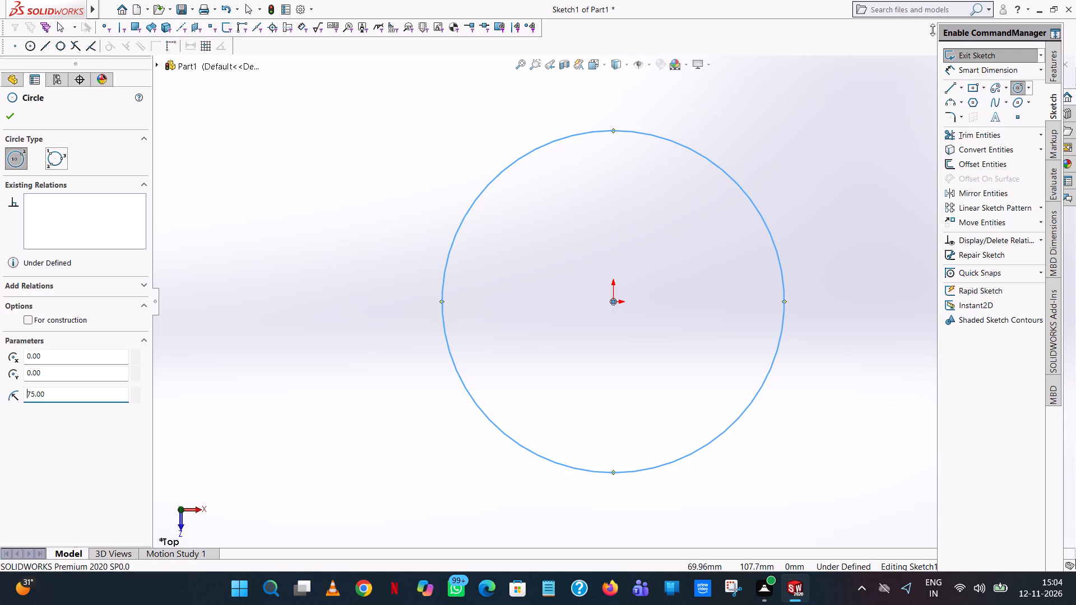
left_click(13, 110)
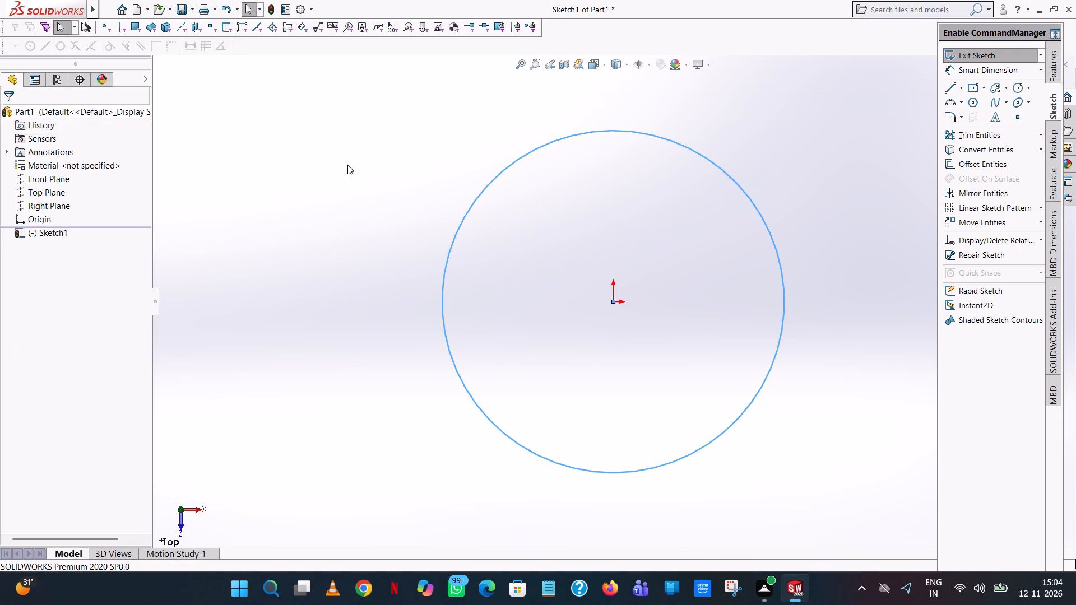
left_click(373, 167)
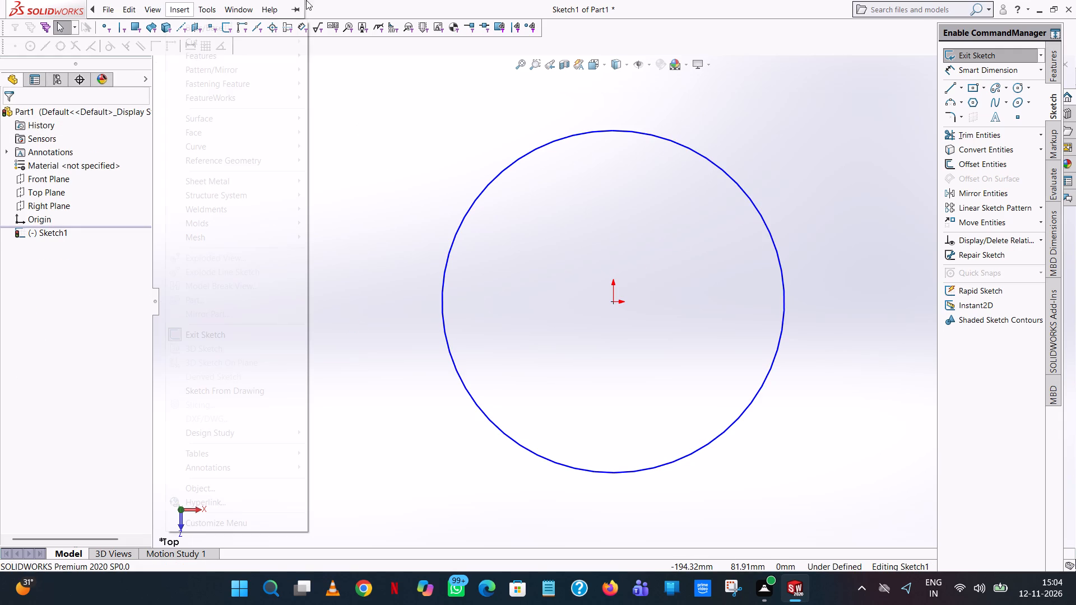
left_click(830, 170)
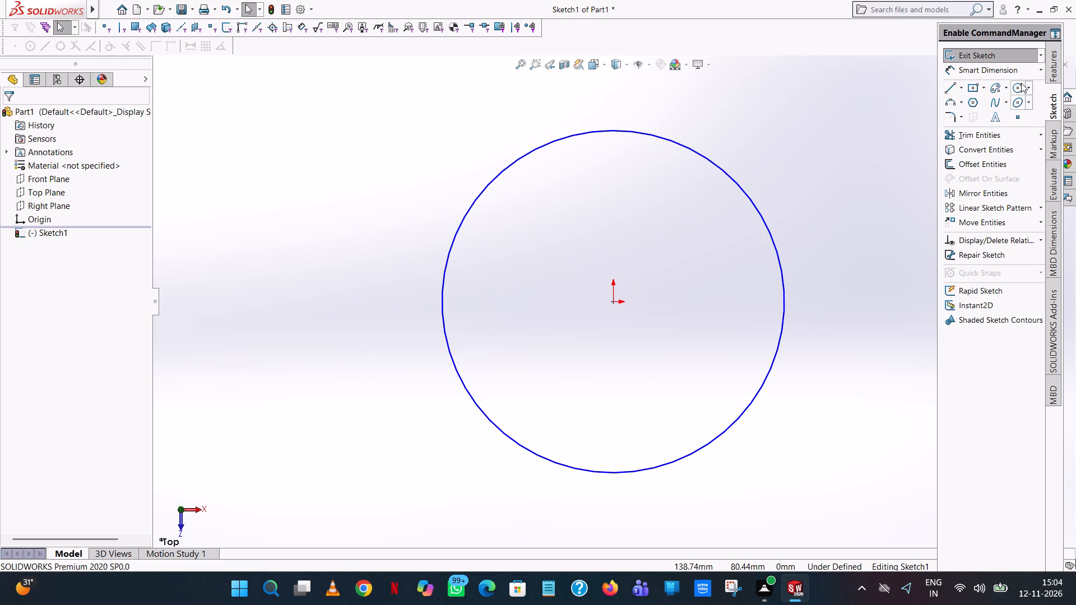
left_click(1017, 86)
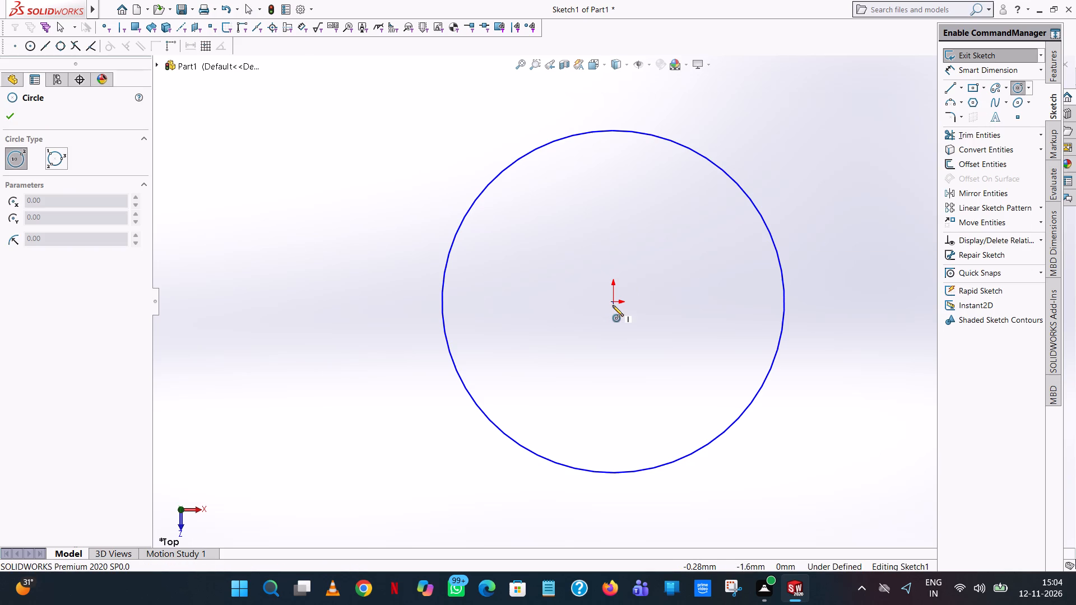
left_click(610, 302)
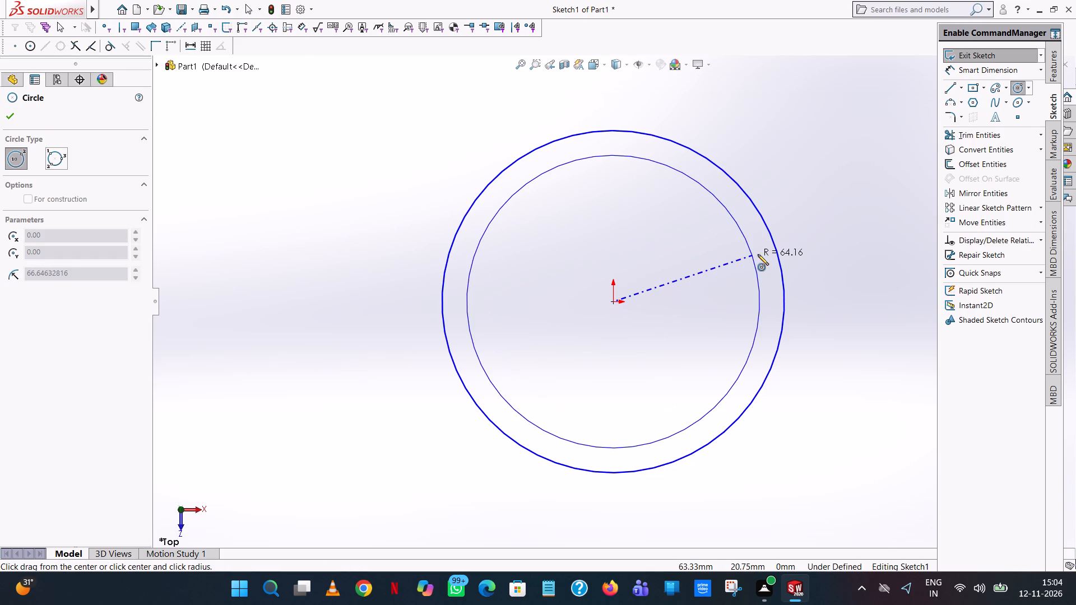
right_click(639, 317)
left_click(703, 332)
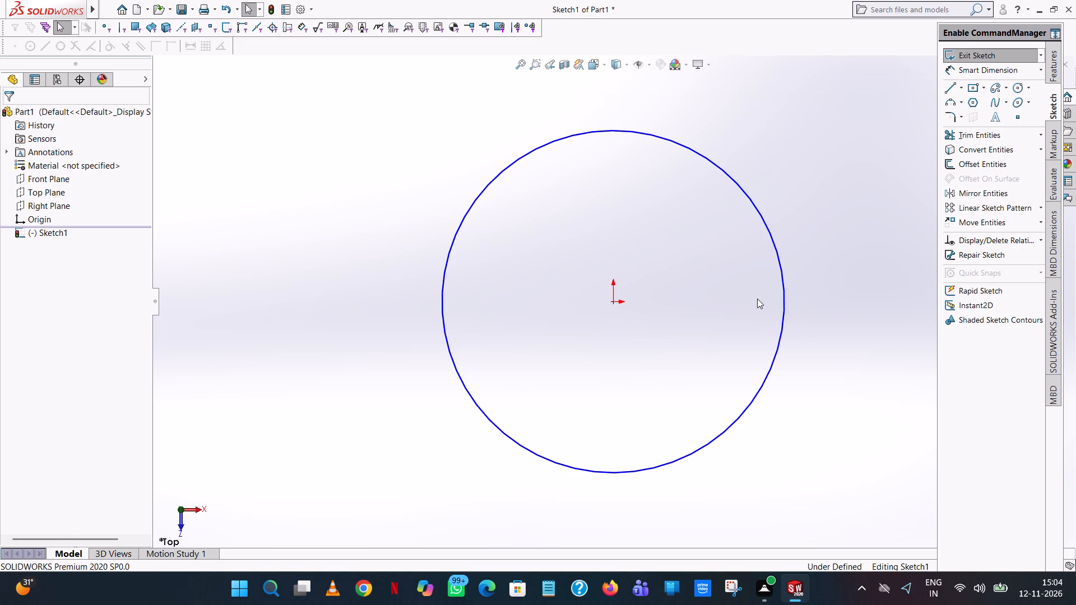
Sketch a line about 99 mm long from the origin past the circle and set its angle to 300°.
left_click(949, 87)
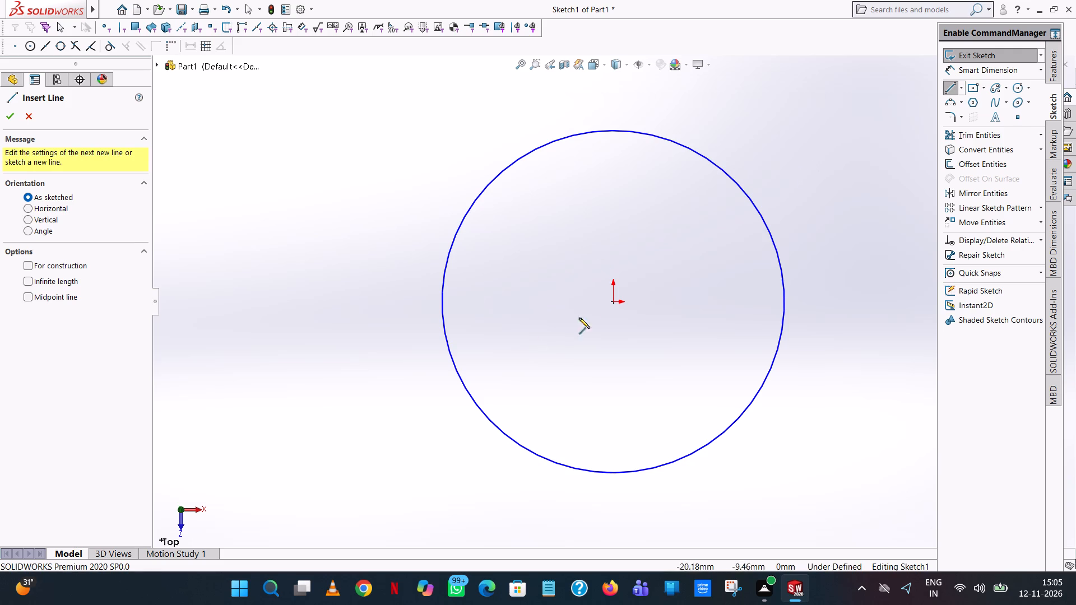
left_click(614, 302)
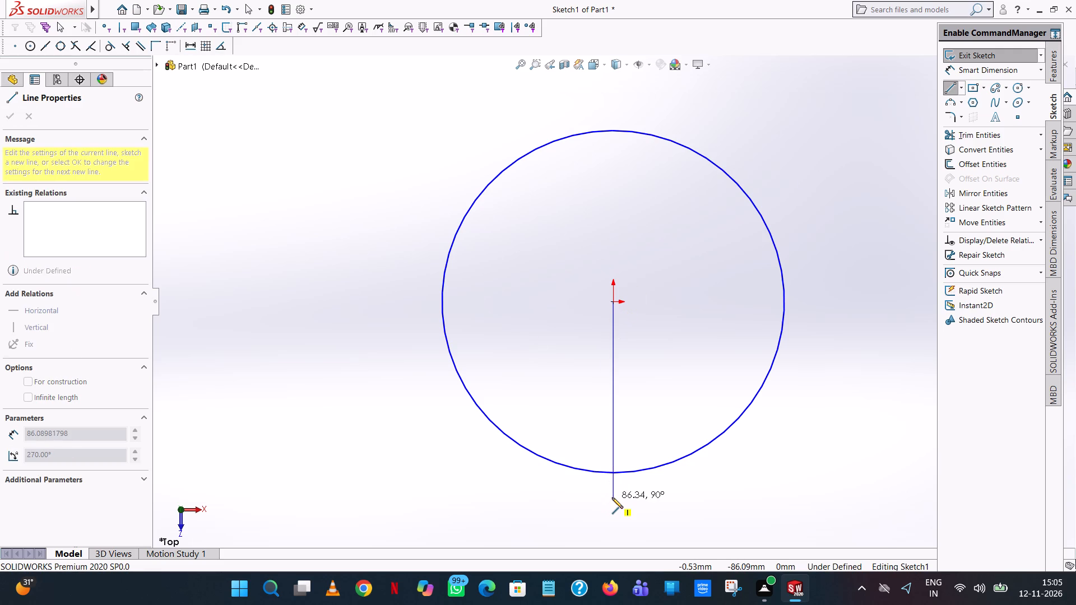
left_click(744, 485)
right_click(744, 485)
left_click(785, 468)
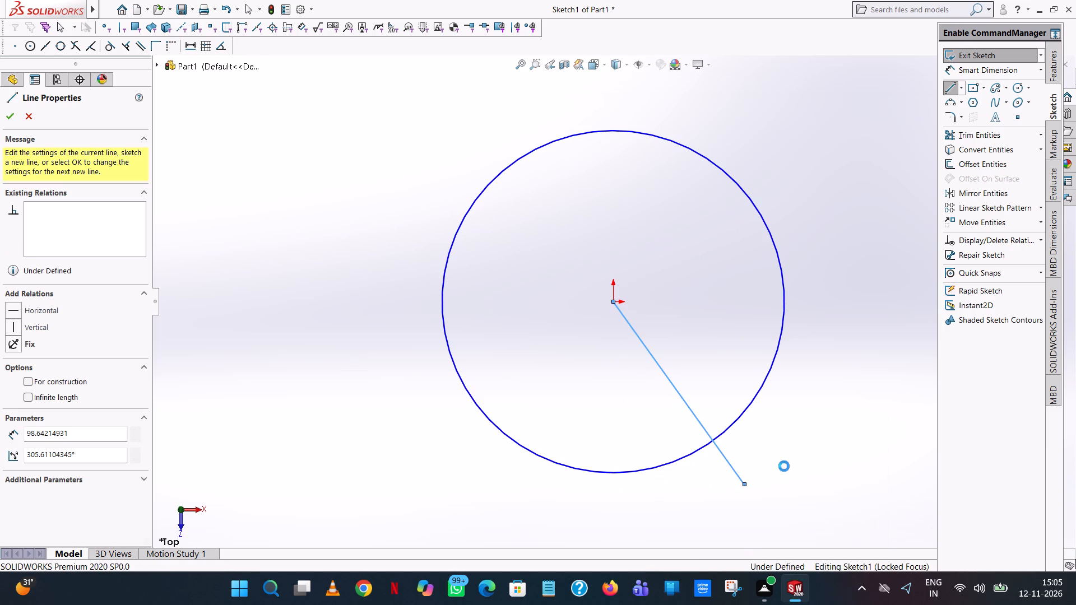
left_click(727, 454)
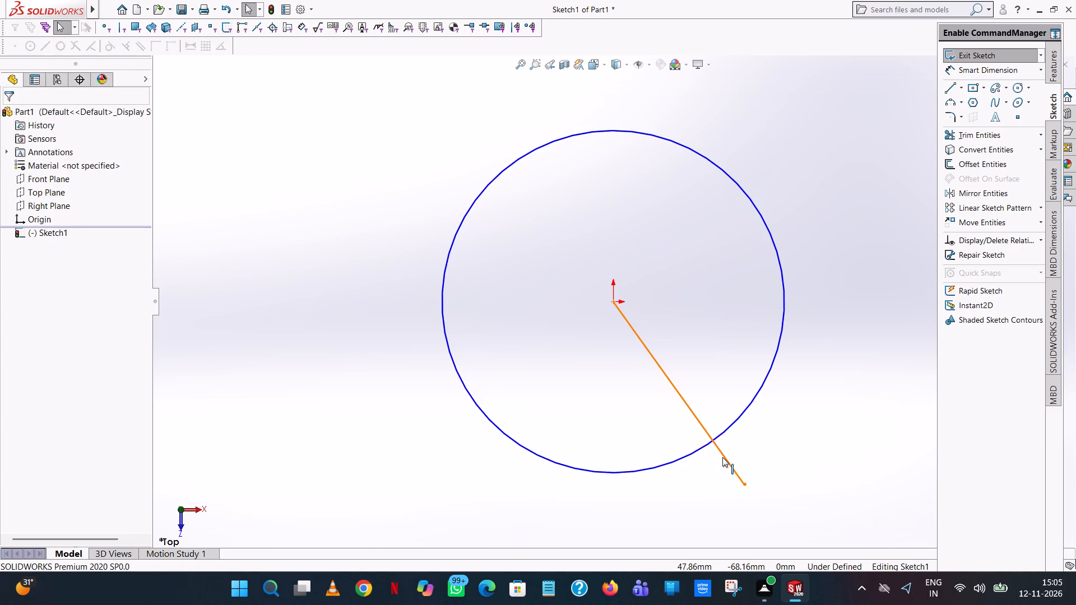
left_click(722, 457)
double_click(87, 407)
type("300")
key("Return")
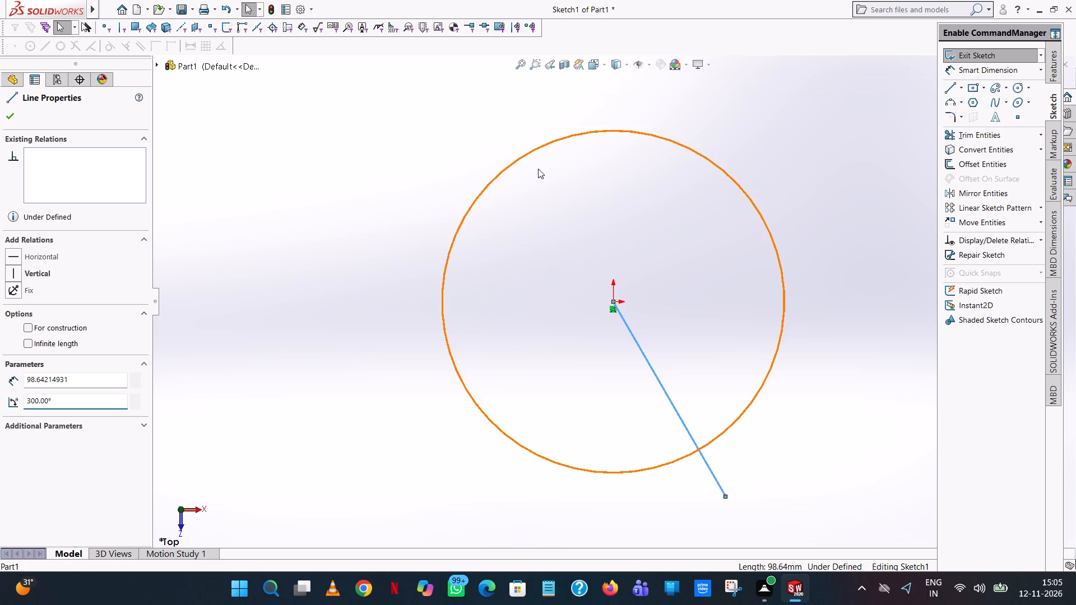
left_click(817, 155)
Sketch a second line about 116 mm long from the origin past the circle and set its angle to 240°.
left_click(956, 85)
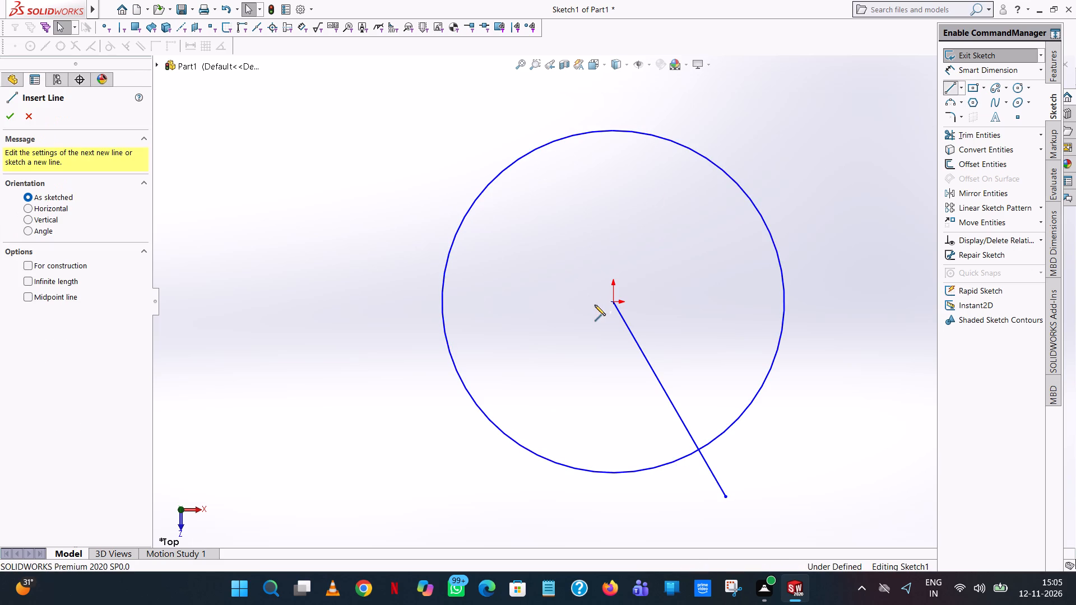
left_click(614, 304)
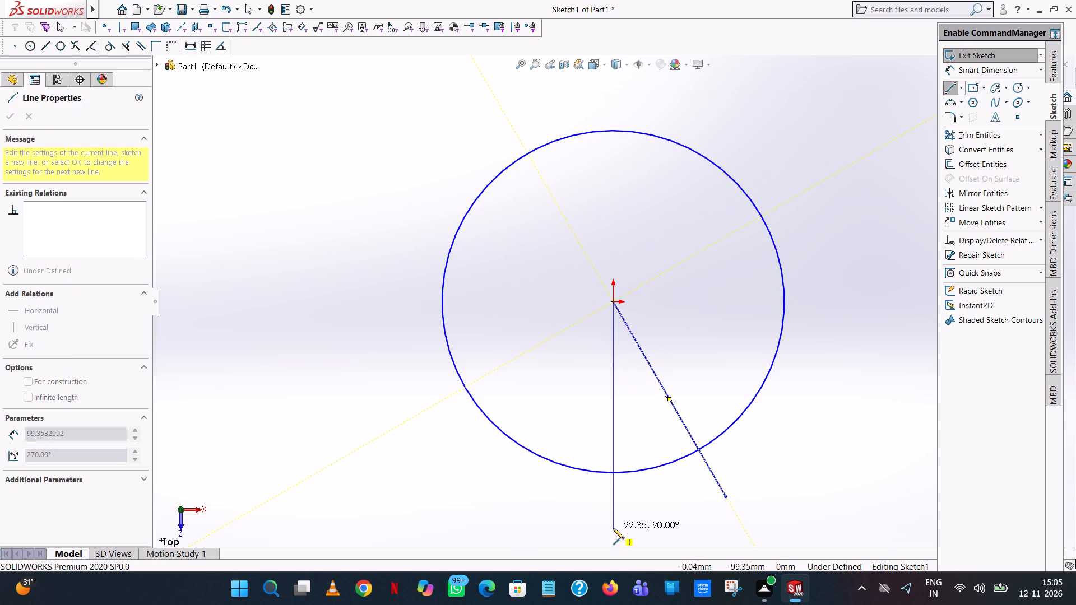
left_click(395, 453)
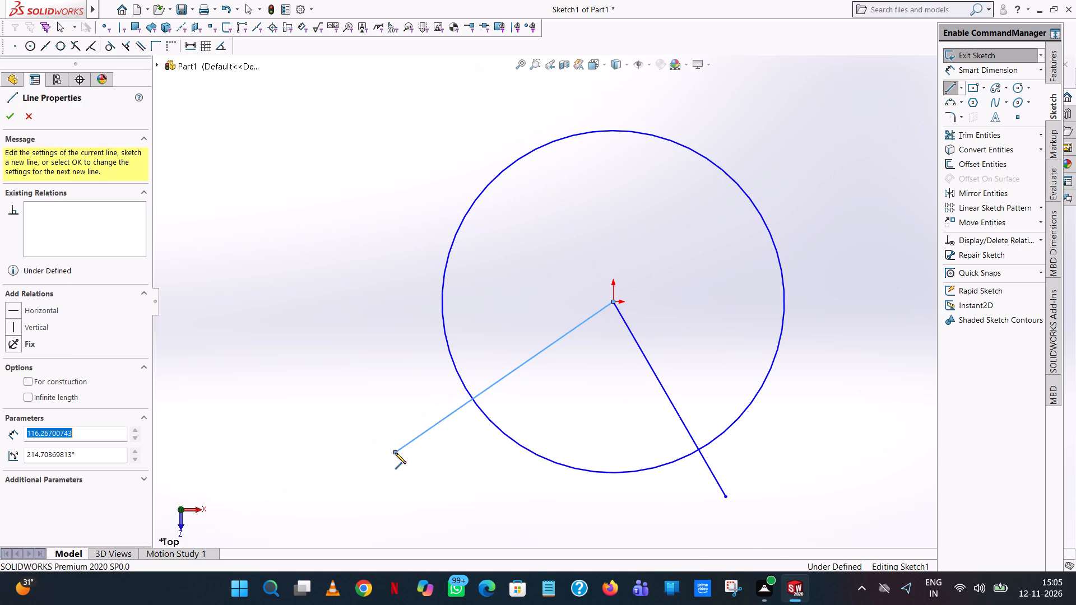
right_click(395, 453)
left_click(448, 457)
left_click(415, 441)
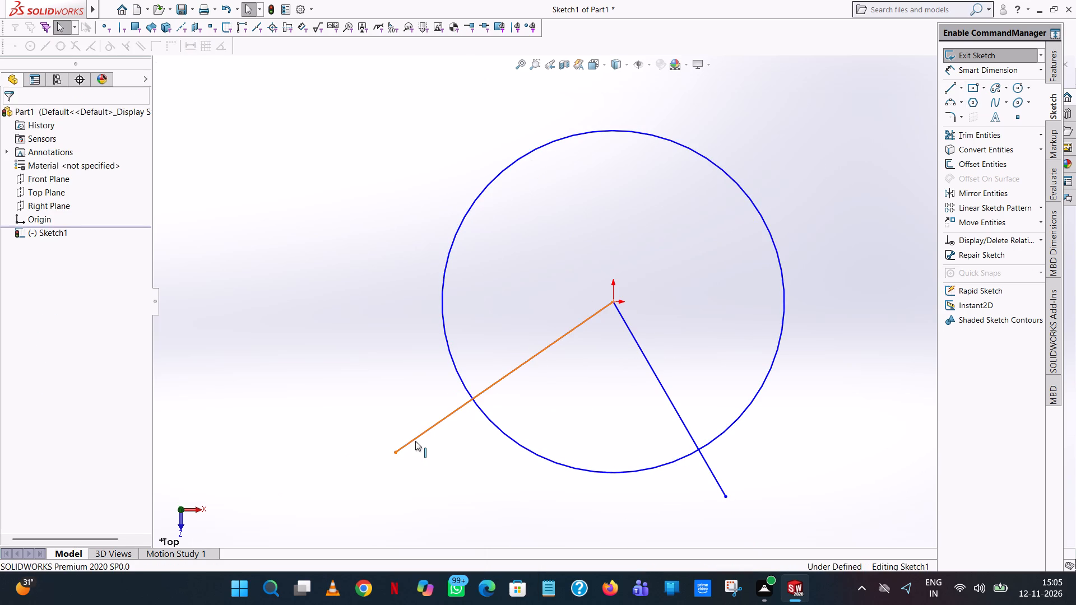
triple_click(87, 398)
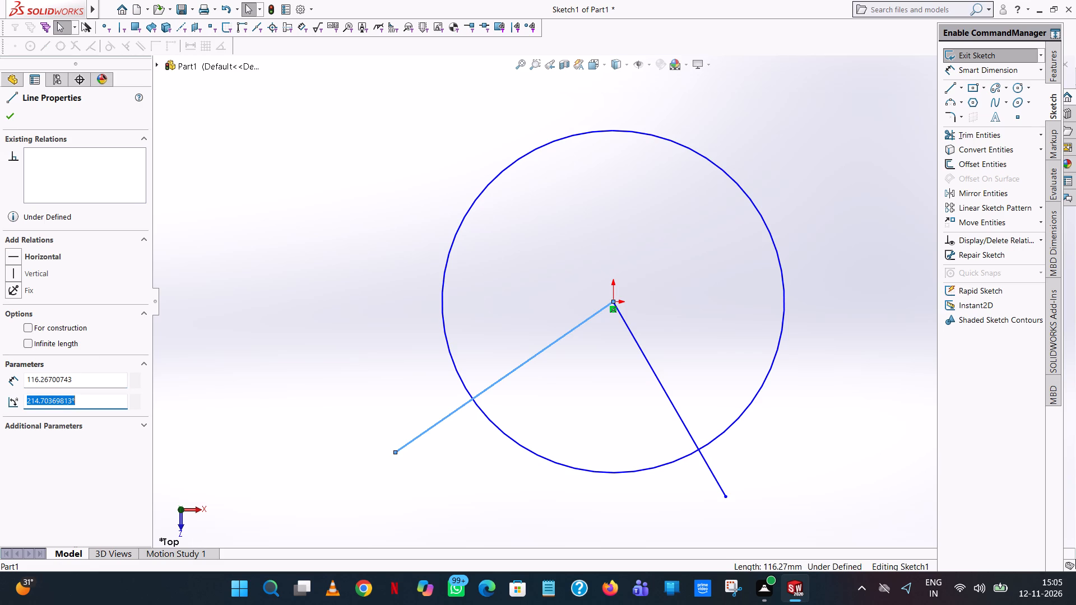
type("270-30")
key("Return")
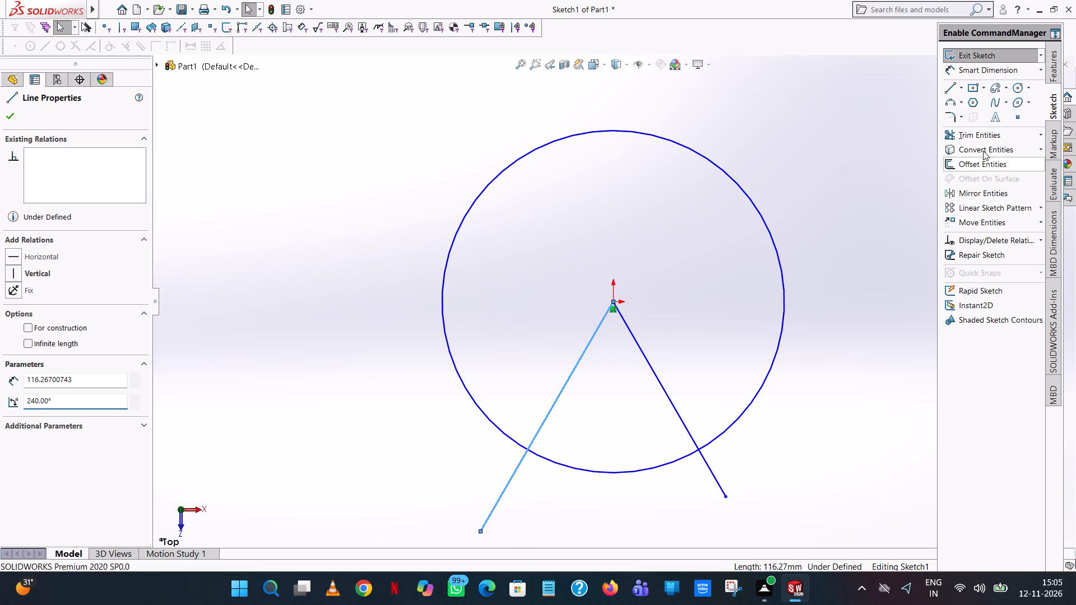
Trim the ends of both radial lines that extend outside the circle.
left_click(987, 135)
left_click(503, 488)
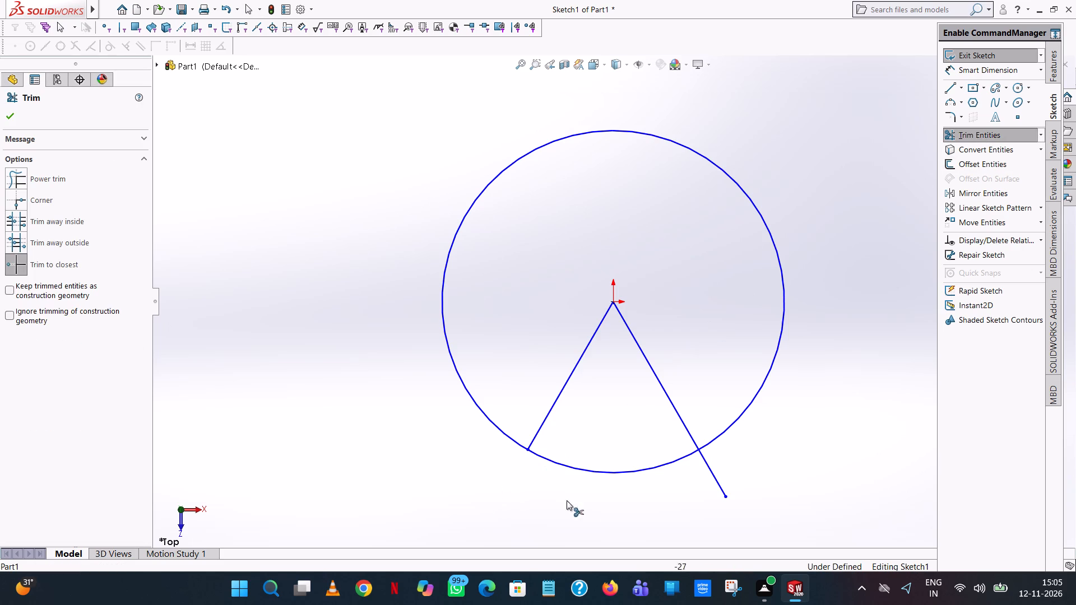
left_click(711, 474)
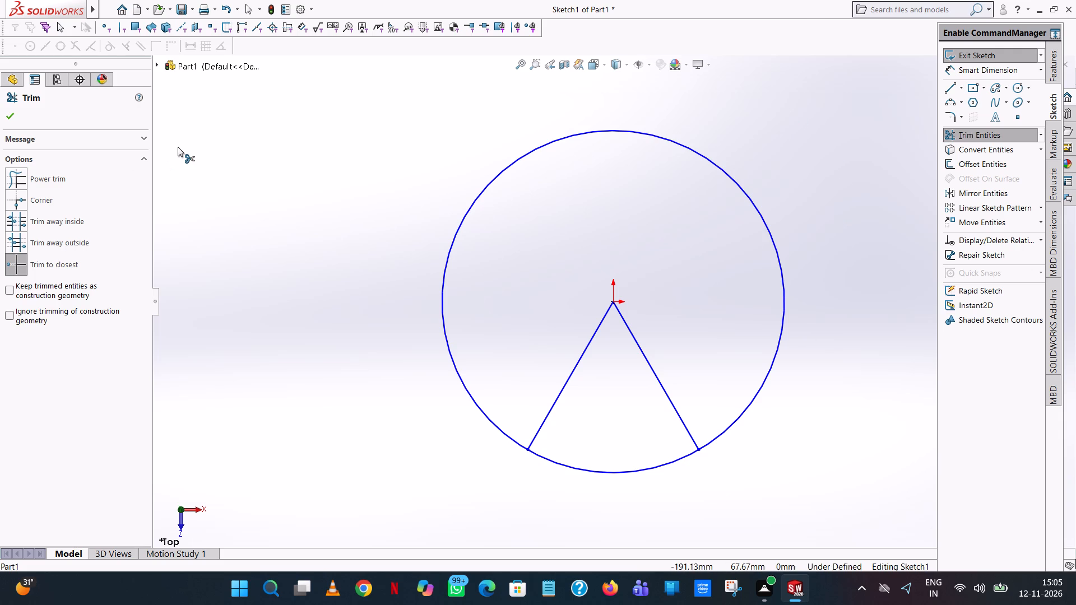
left_click(5, 111)
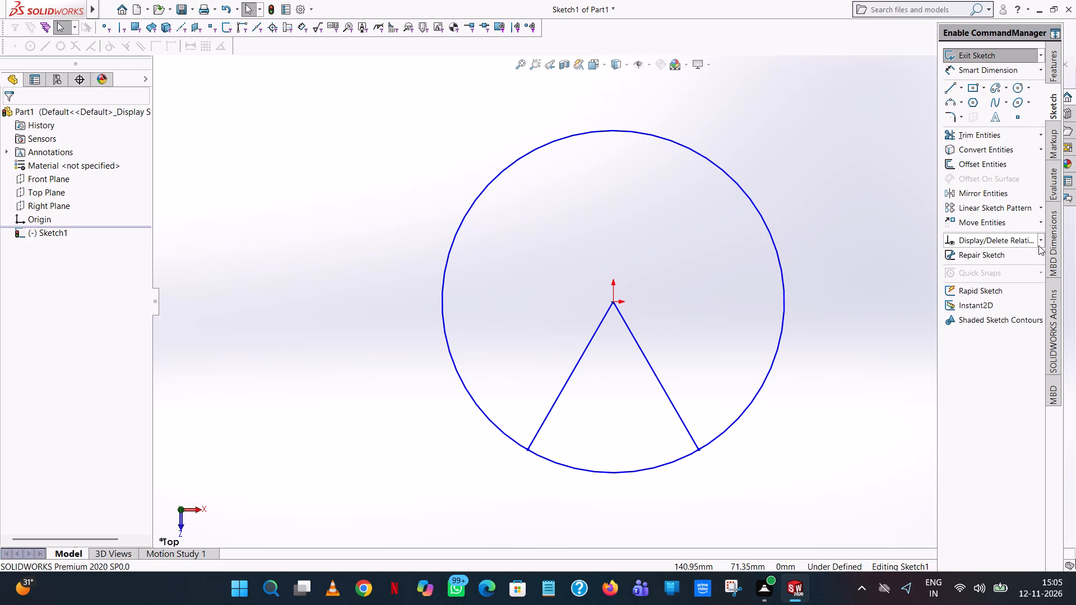
Create a circular sketch pattern of the two radial lines about the origin with 3 equally spaced instances over 360°.
left_click(1040, 205)
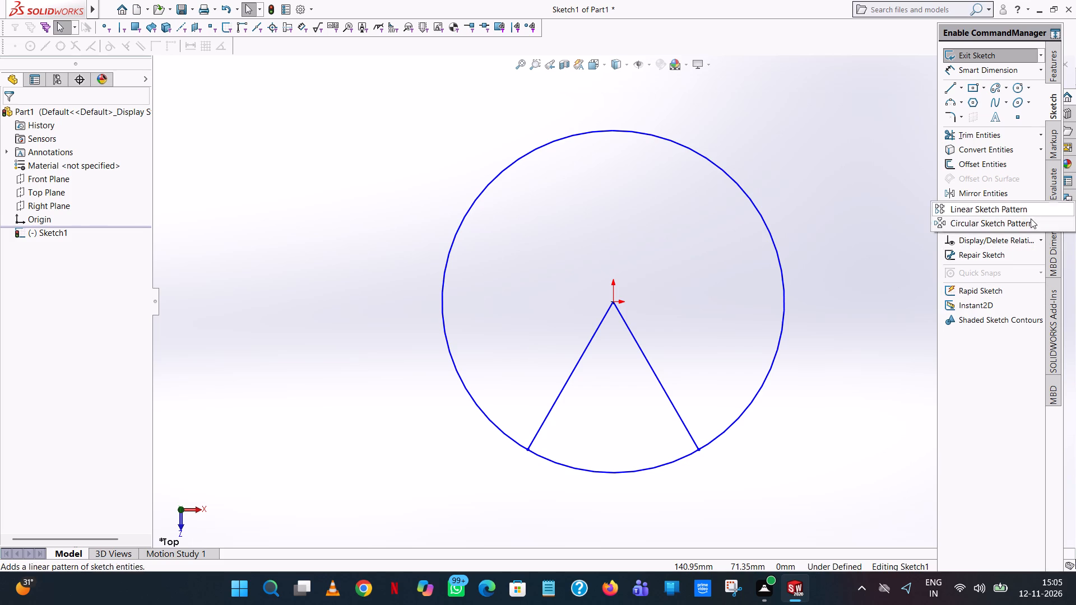
left_click(1027, 221)
left_click(635, 341)
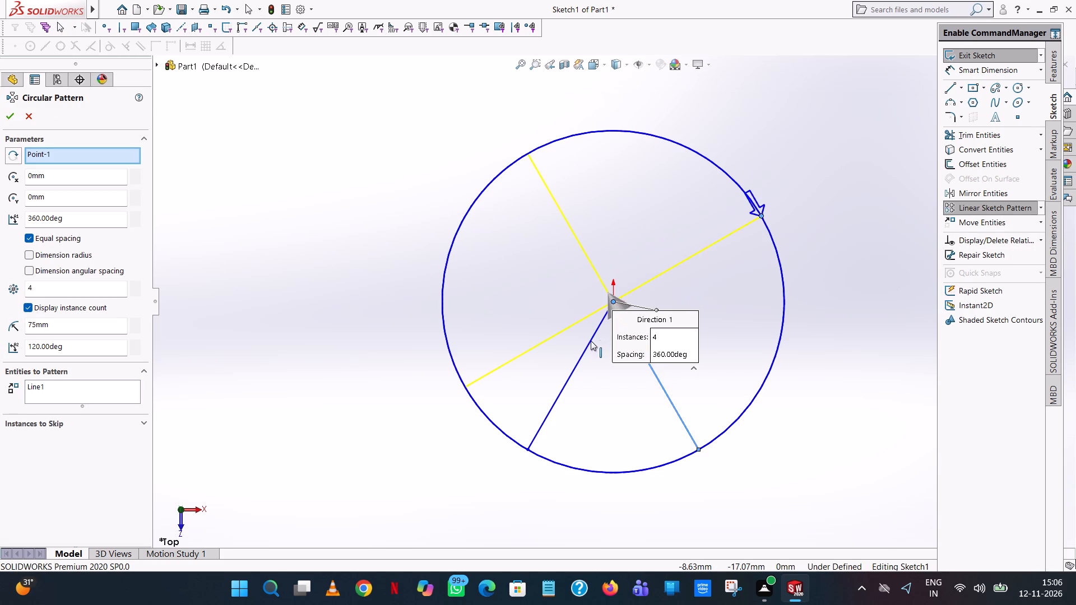
left_click(591, 341)
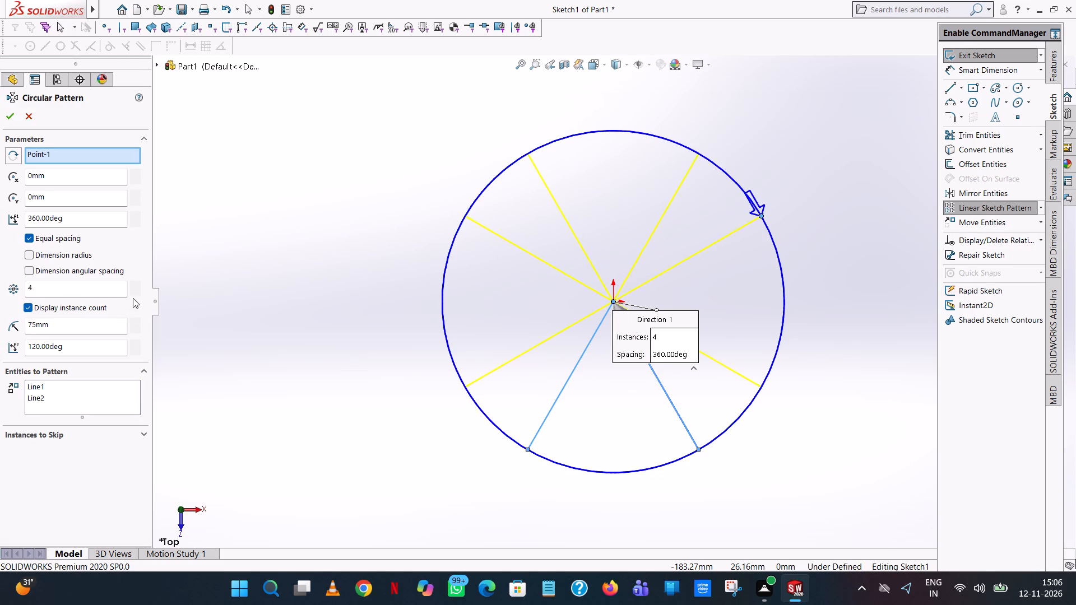
left_click(137, 290)
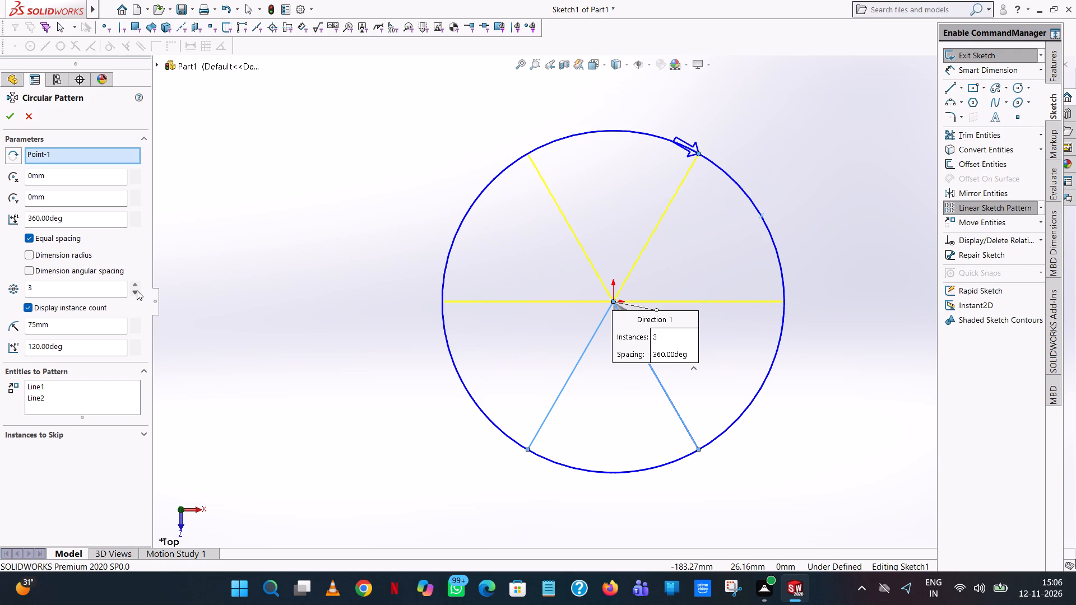
left_click(12, 117)
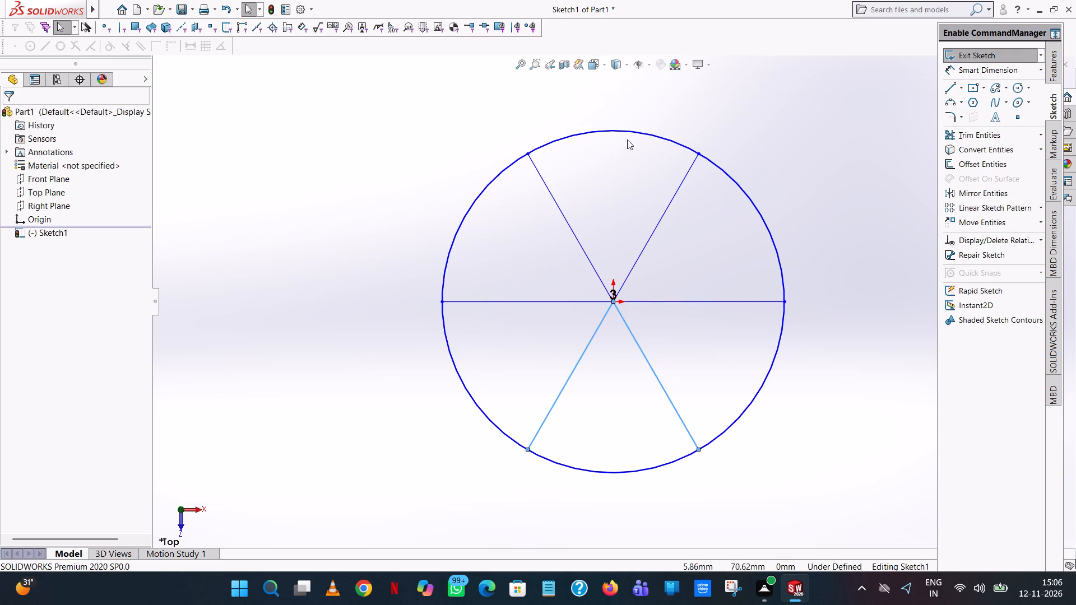
Trim the three alternate circle arcs between the 60° sectors, keeping the arc between the two original lines.
left_click(969, 137)
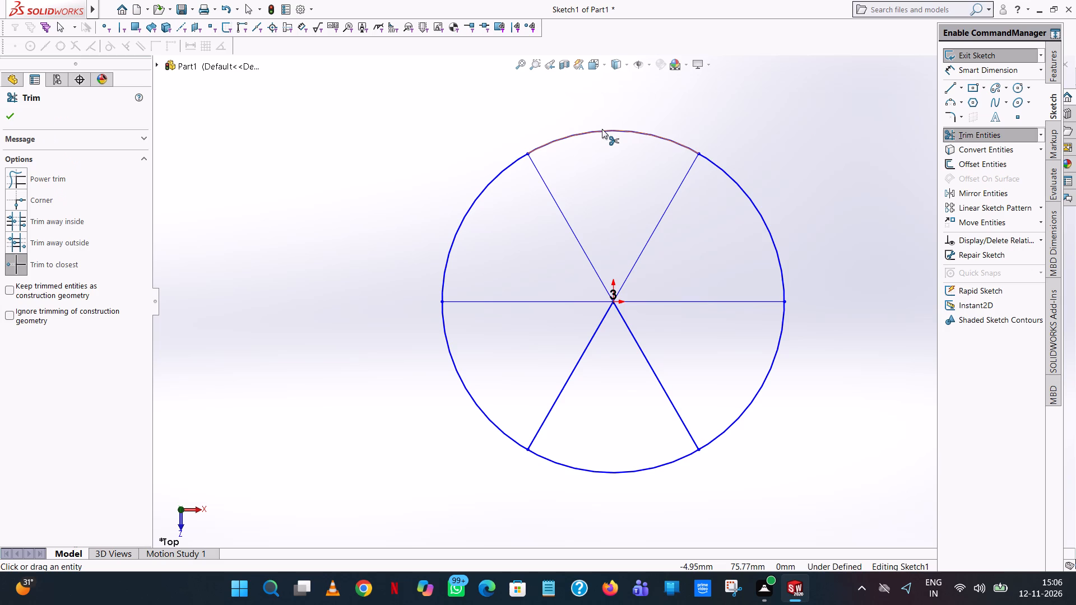
left_click(603, 132)
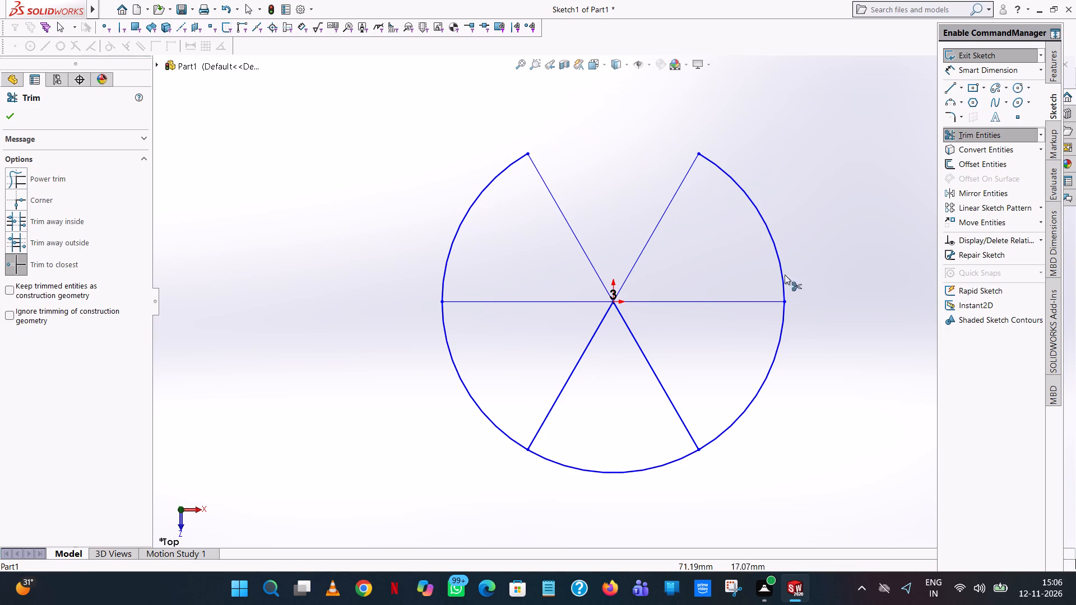
left_click(776, 355)
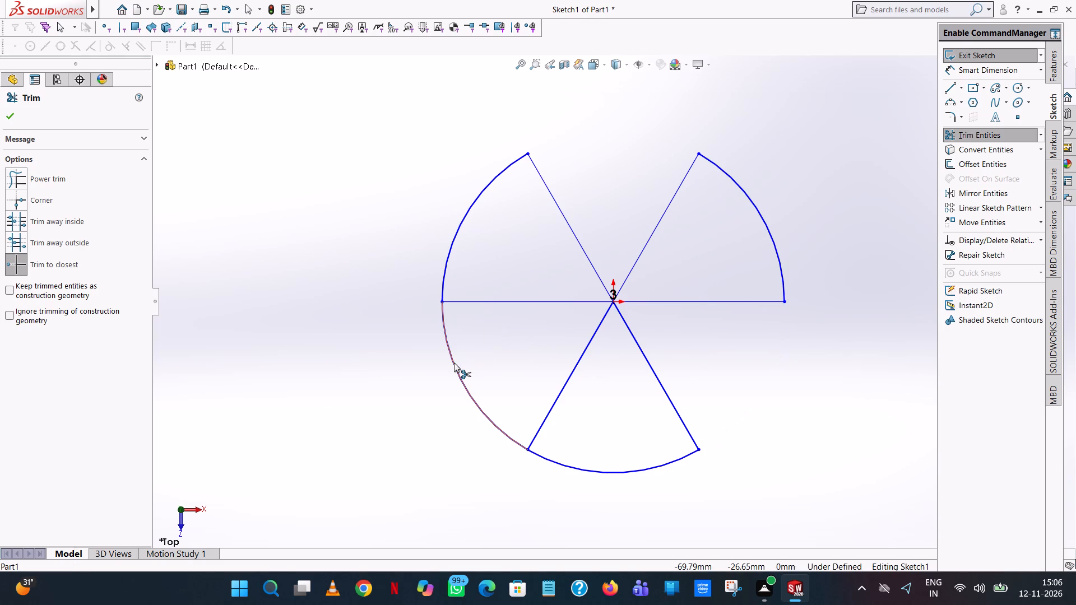
left_click(454, 362)
left_click_drag(854, 258, 350, 143)
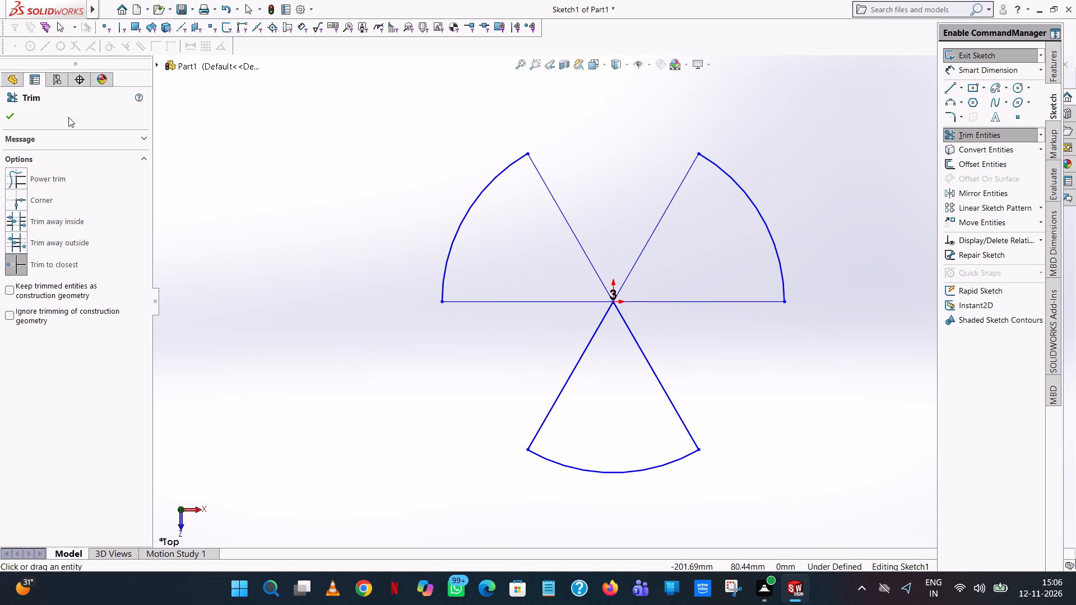
Add a radius dimension to the upper-right outer arc, placing it outside the profile.
left_click(4, 113)
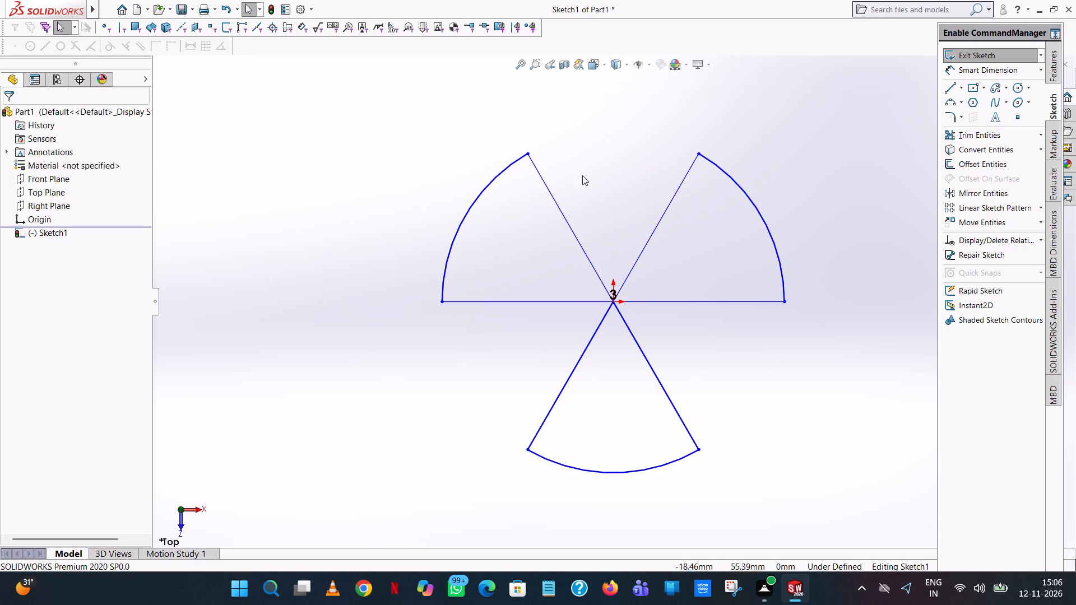
left_click(985, 67)
left_click(734, 178)
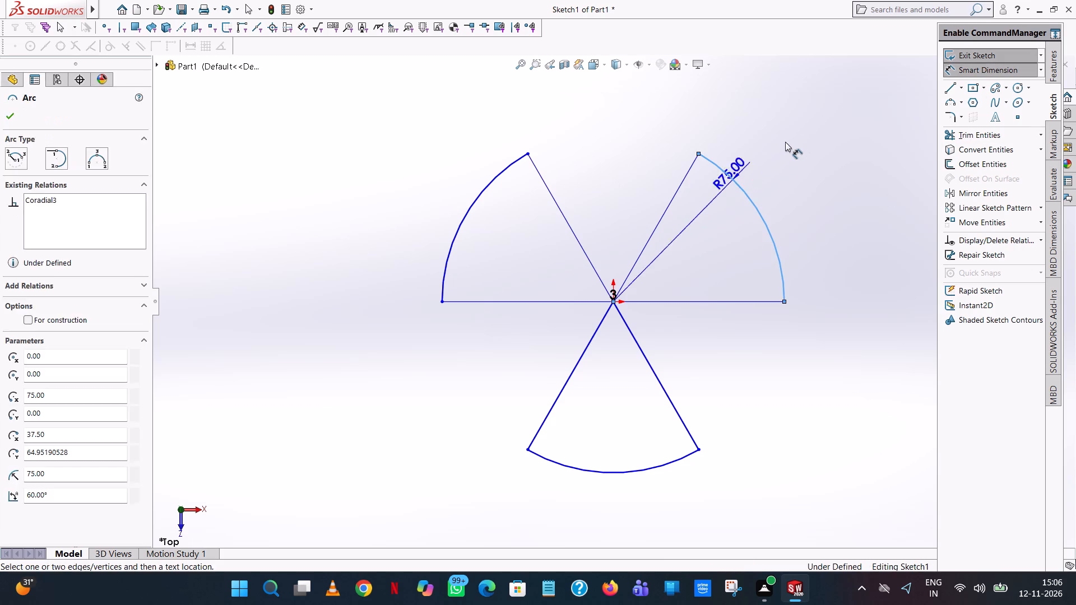
left_click(789, 137)
left_click(736, 119)
left_click(670, 123)
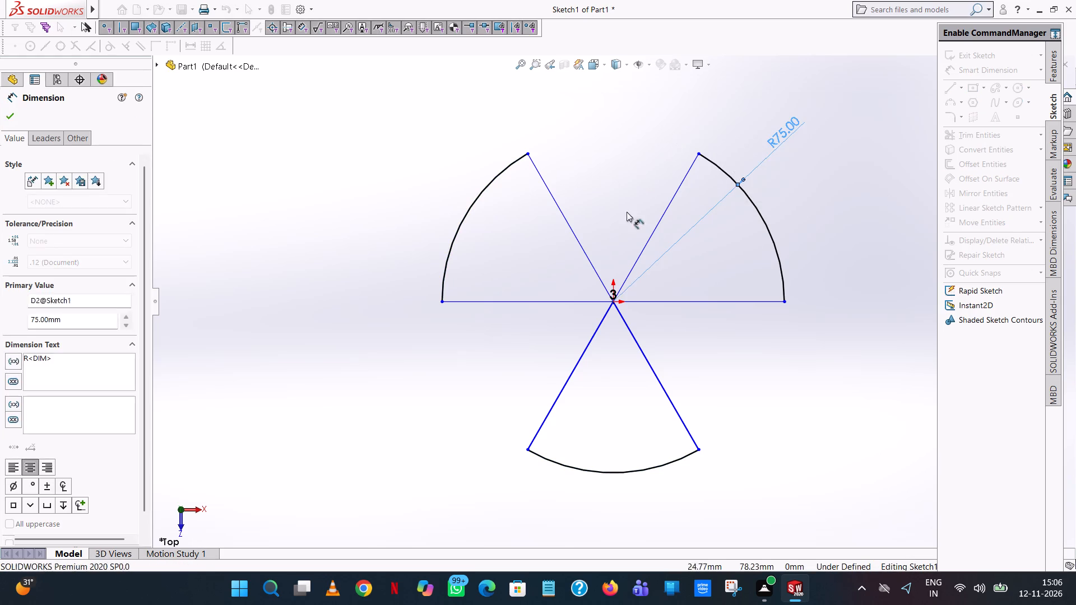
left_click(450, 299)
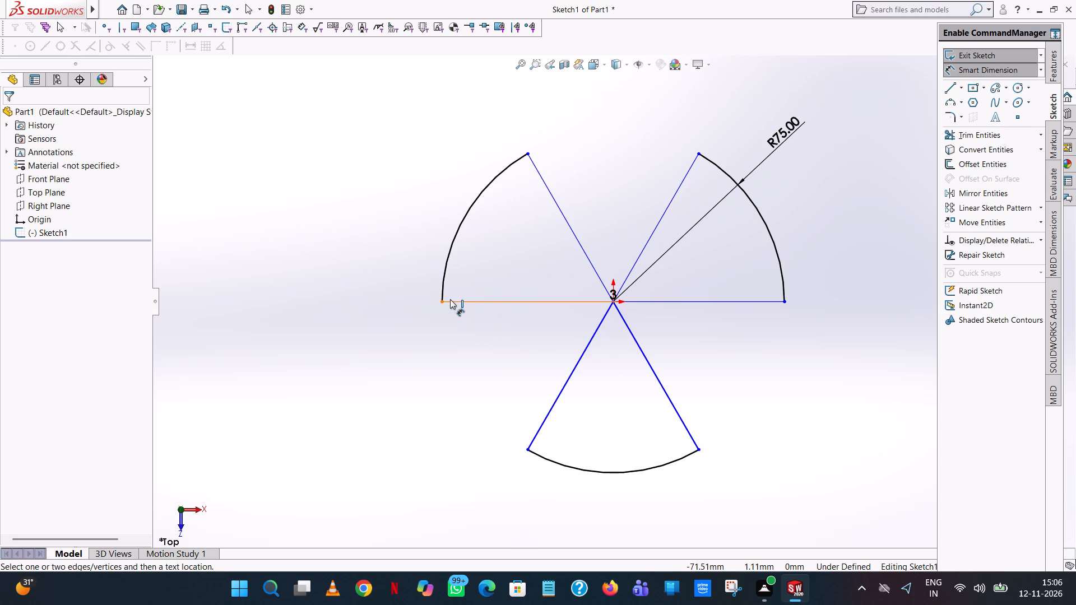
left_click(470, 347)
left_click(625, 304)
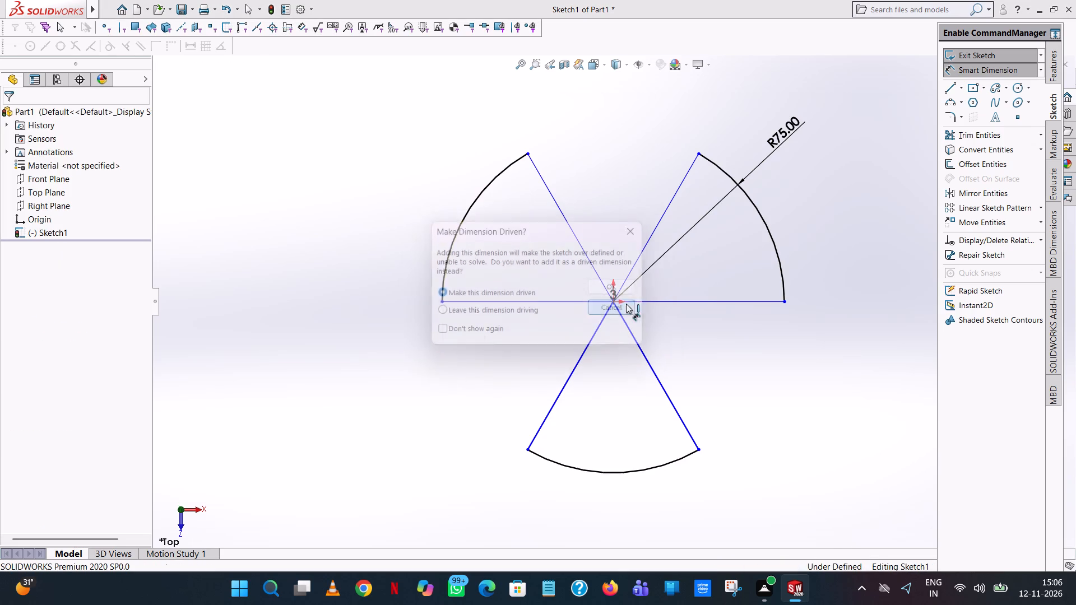
Add a horizontal dimension to the upper-left radial line, from its outer end to the origin, placed above the profile.
left_click(564, 217)
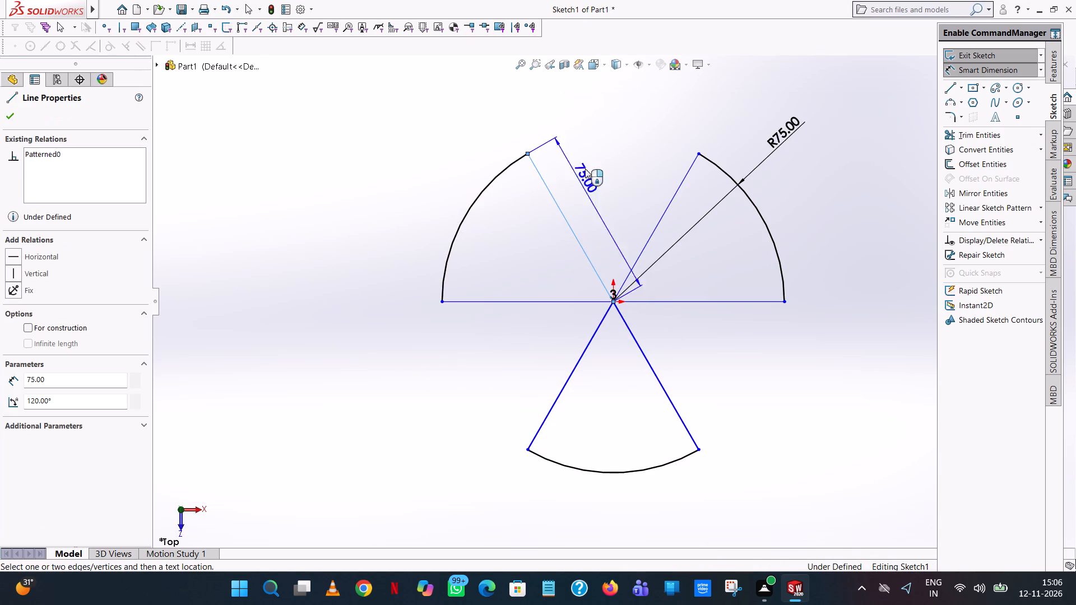
left_click(582, 120)
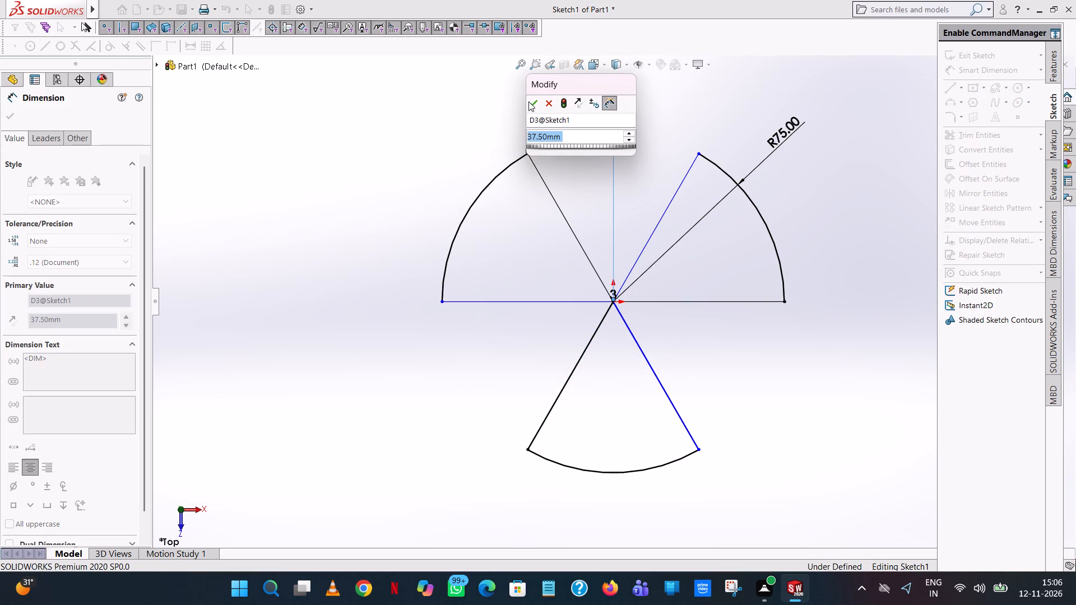
left_click(530, 101)
left_click(456, 114)
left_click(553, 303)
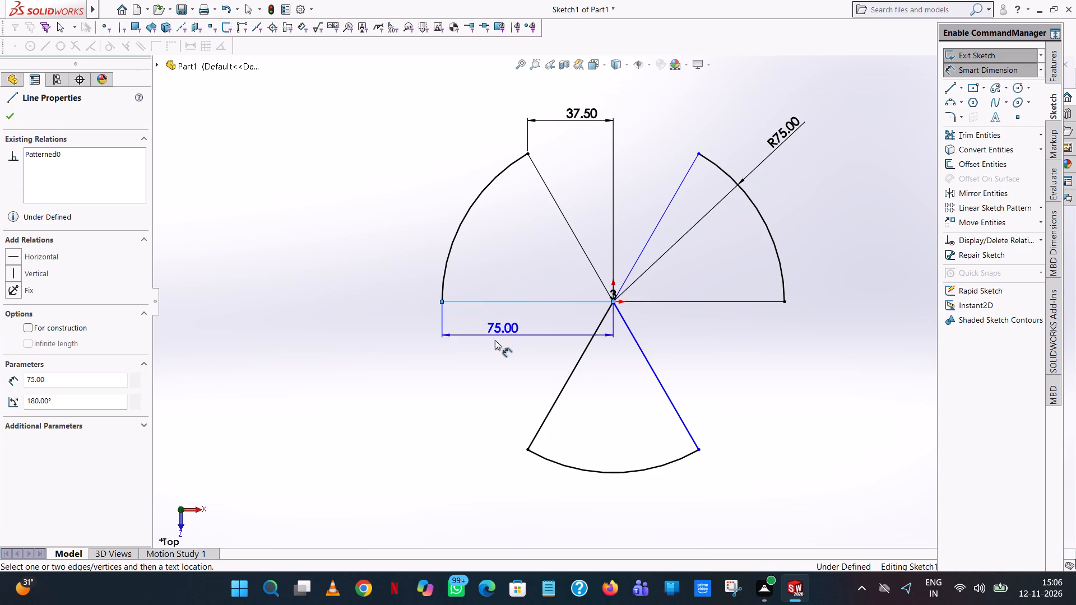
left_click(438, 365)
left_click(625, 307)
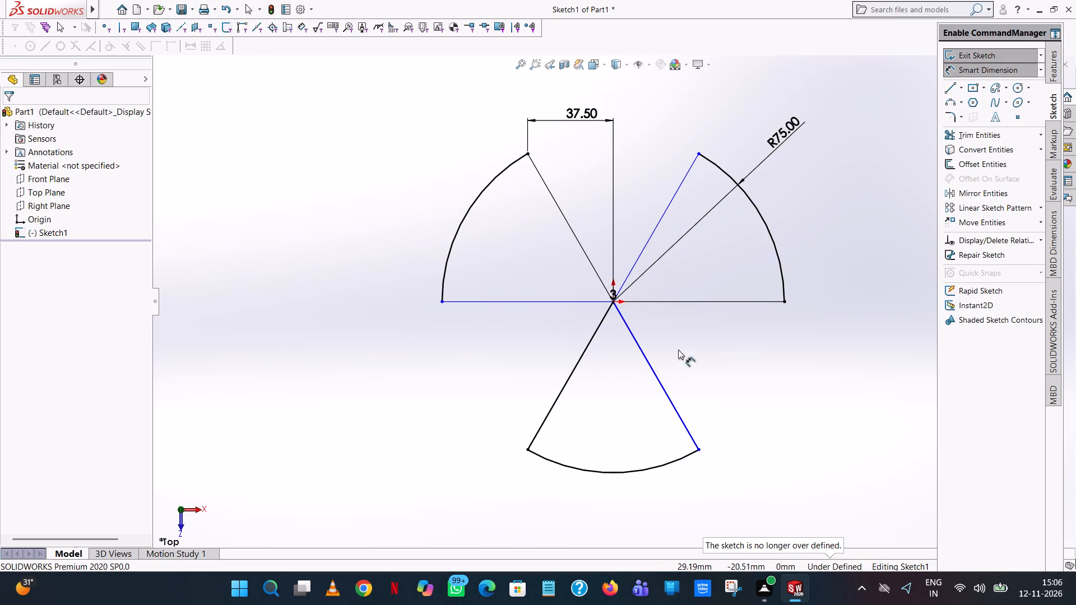
Add a vertical dimension to the lower-right radial line, placed to the right of the profile.
left_click(647, 357)
left_click(788, 437)
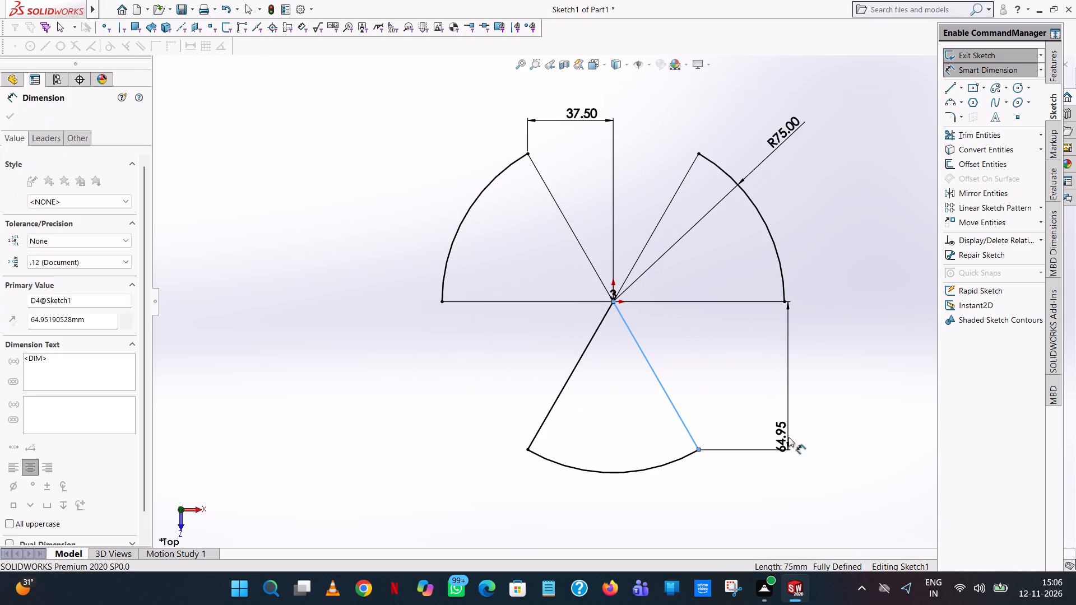
left_click(734, 415)
left_click(847, 235)
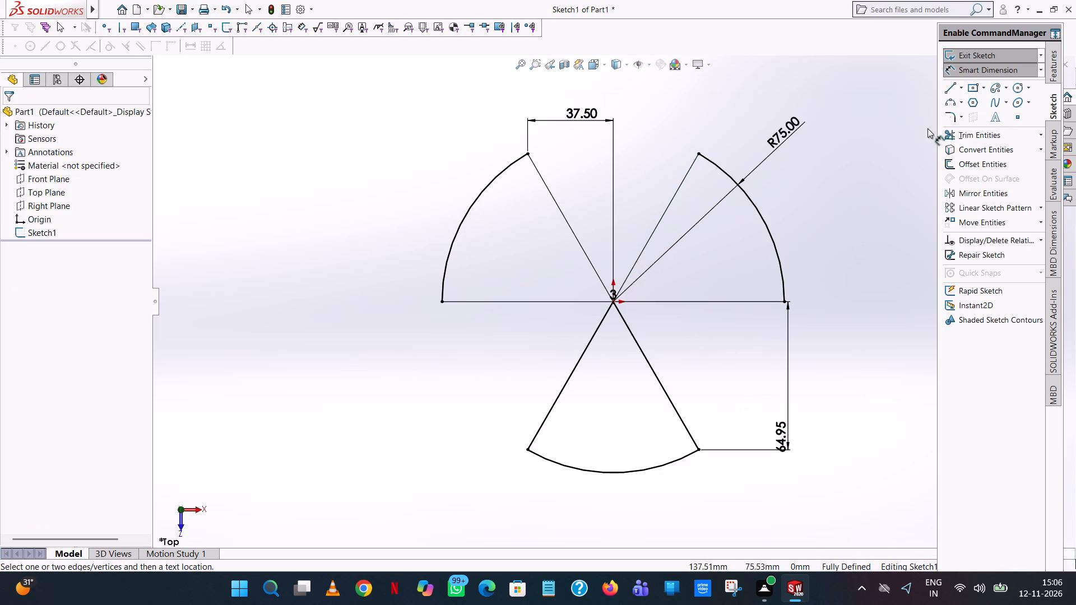
Reposition the vertical and horizontal line dimensions farther away from the sketch profile.
left_click_drag(776, 435, 806, 436)
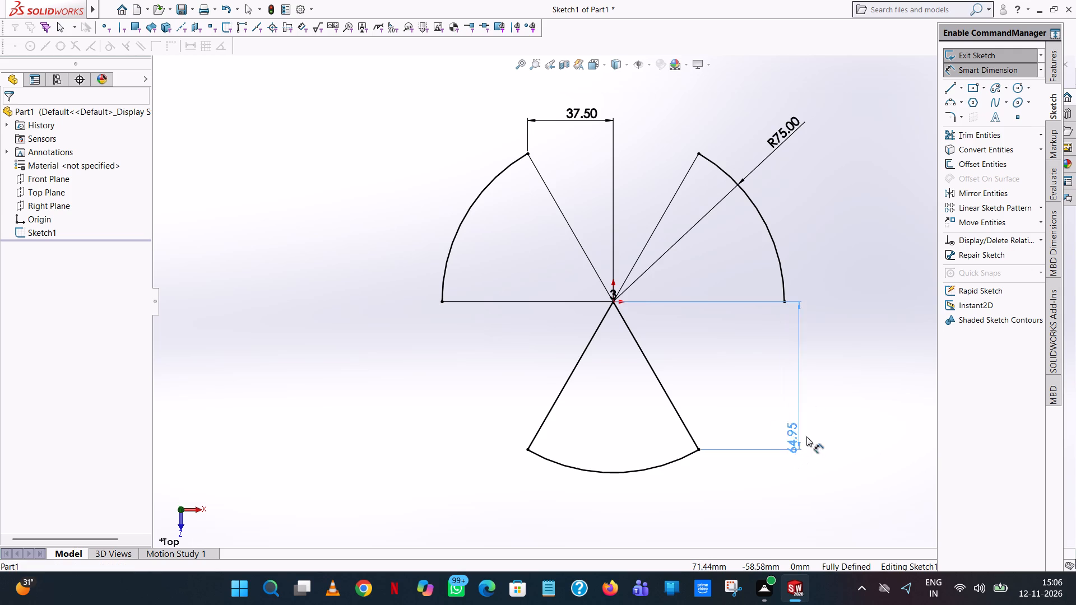
left_click_drag(806, 436, 866, 431)
left_click(824, 178)
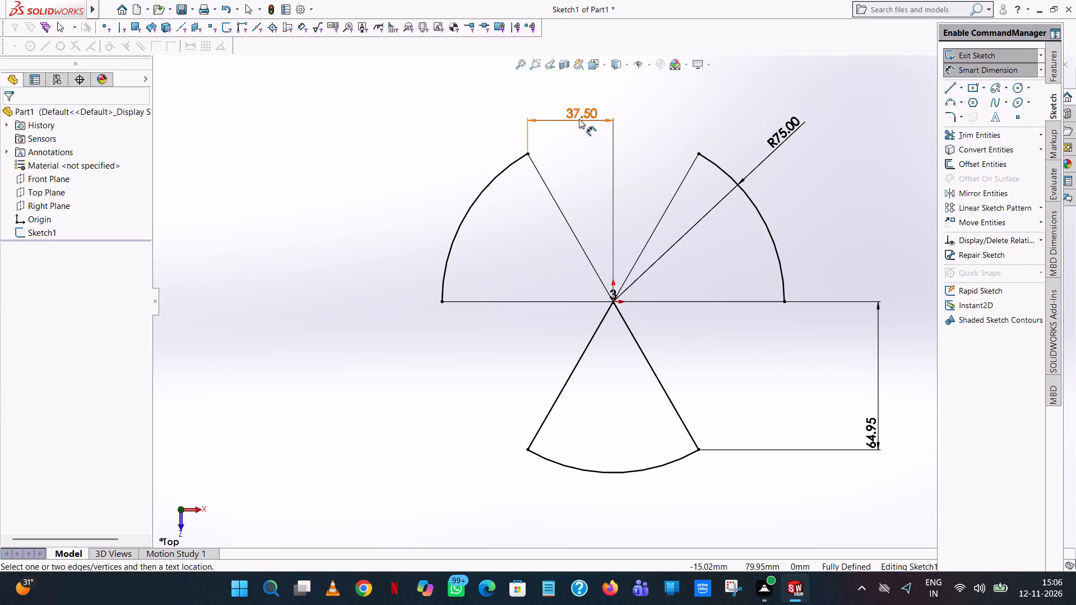
left_click_drag(579, 118, 577, 91)
left_click(732, 128)
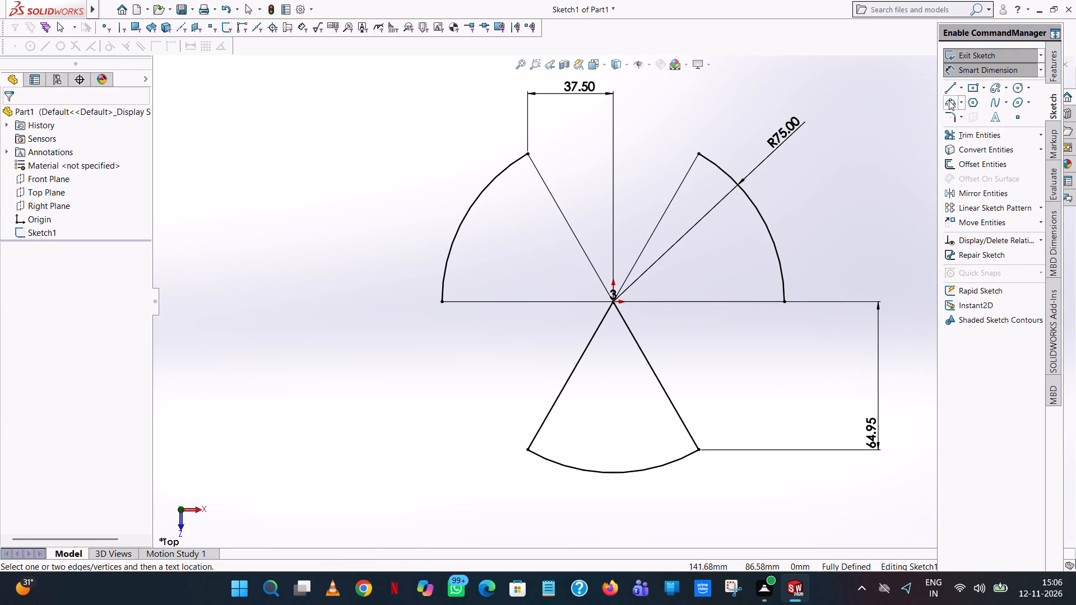
Sketch an inward-curving 3-point arc joining the left and bottom sectors' adjacent outer corners, and set its radius to 50 mm.
left_click(949, 100)
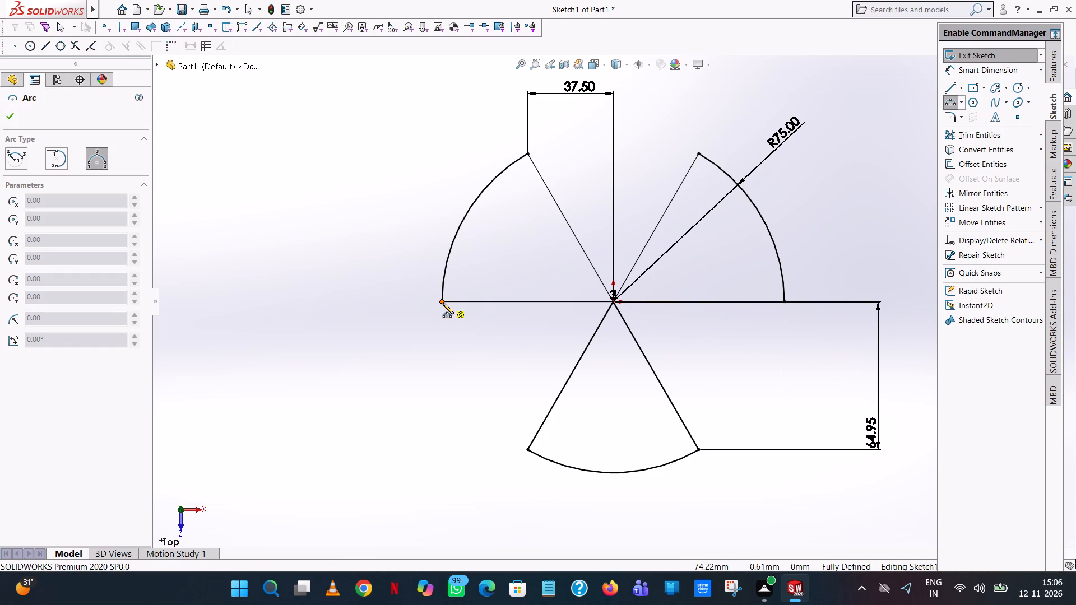
left_click(442, 302)
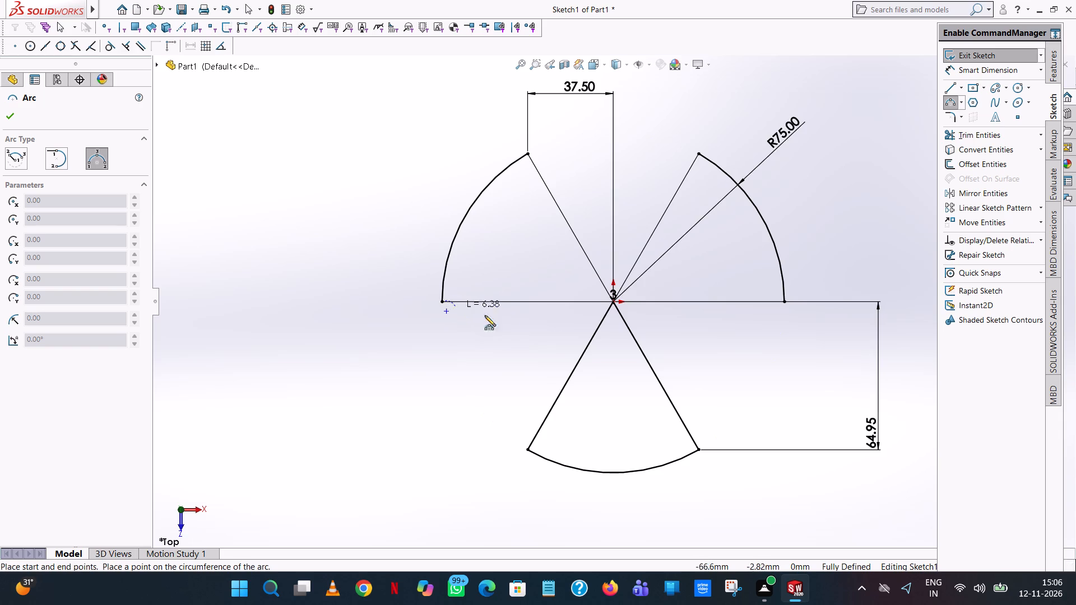
left_click(527, 451)
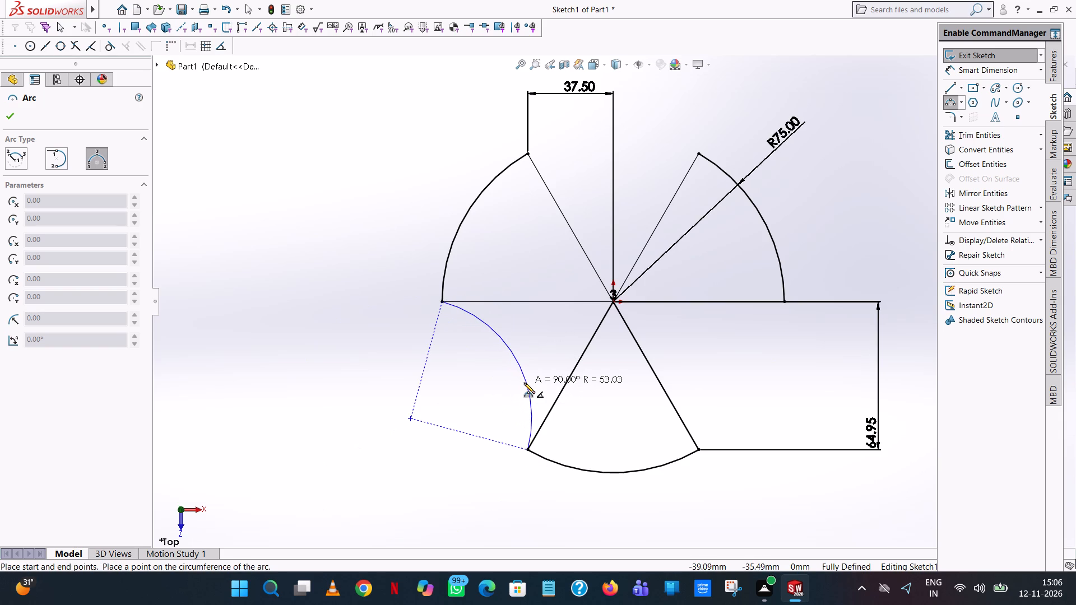
left_click(524, 383)
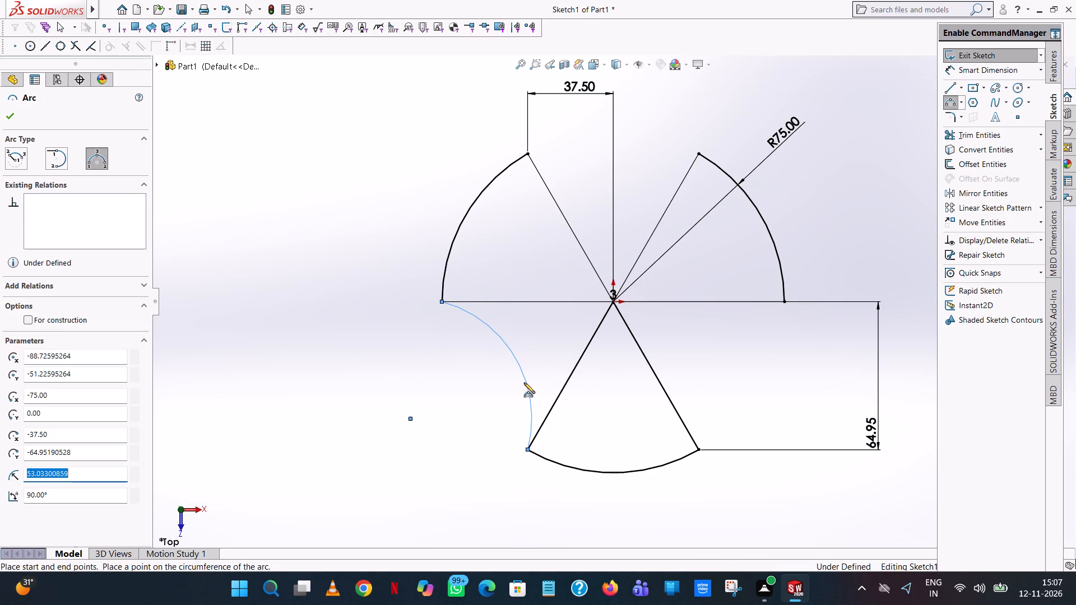
type("50")
key("Return")
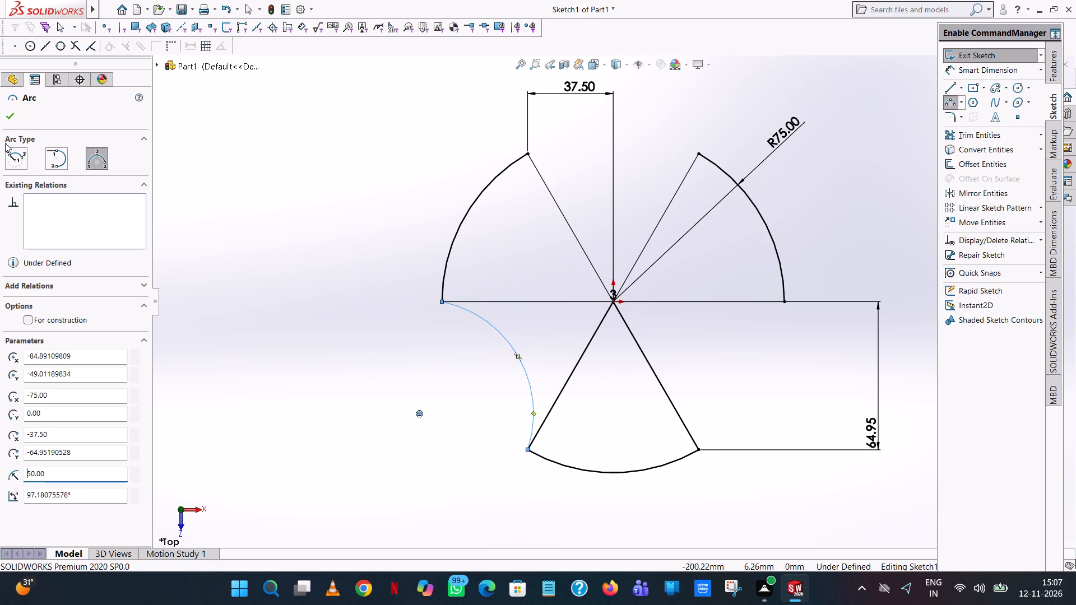
left_click(5, 109)
left_click(293, 209)
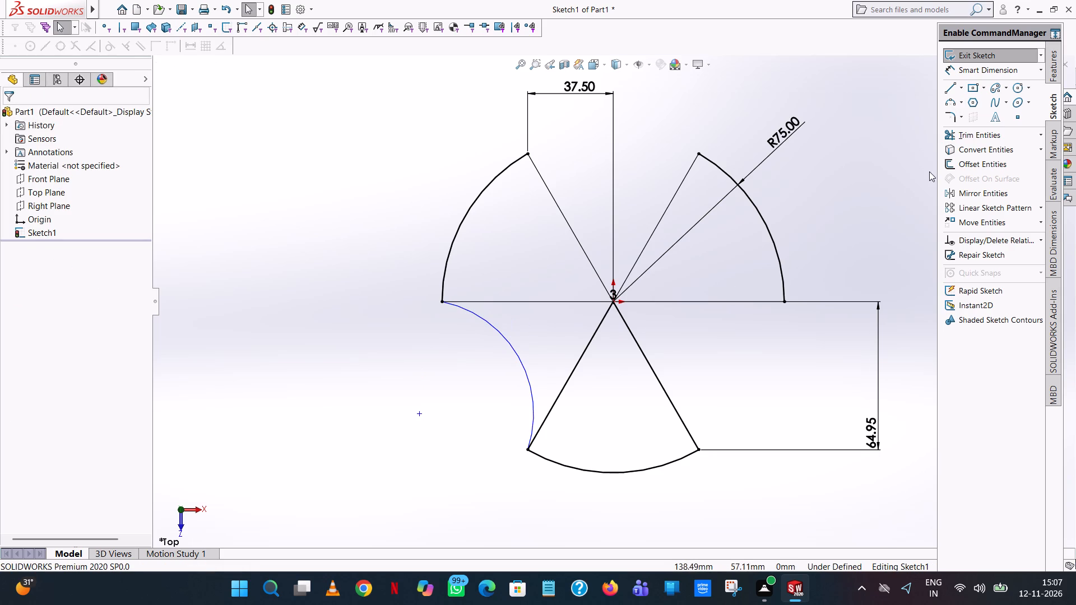
Create a circular sketch pattern of the concave arc about the origin with 3 equally spaced instances over 360°.
left_click(1043, 209)
left_click(1040, 222)
left_click(503, 339)
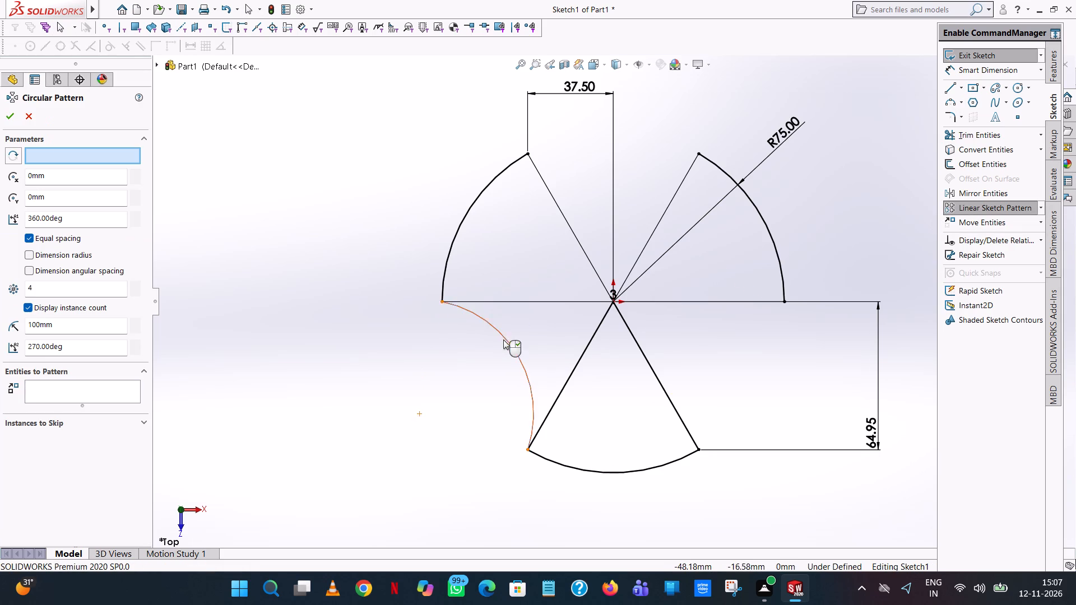
left_click(134, 294)
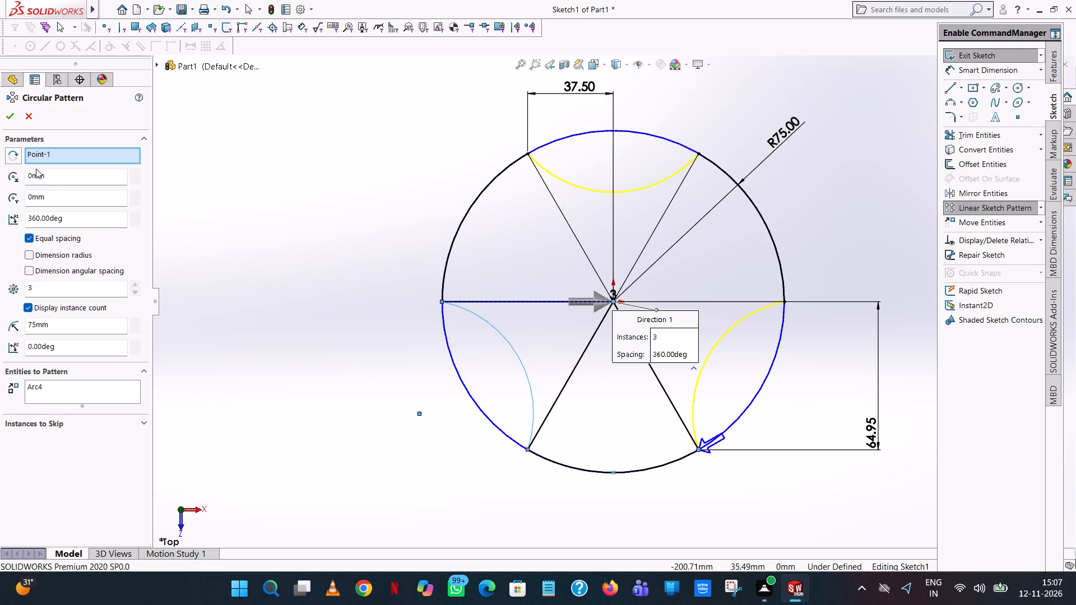
left_click(12, 116)
left_click(248, 182)
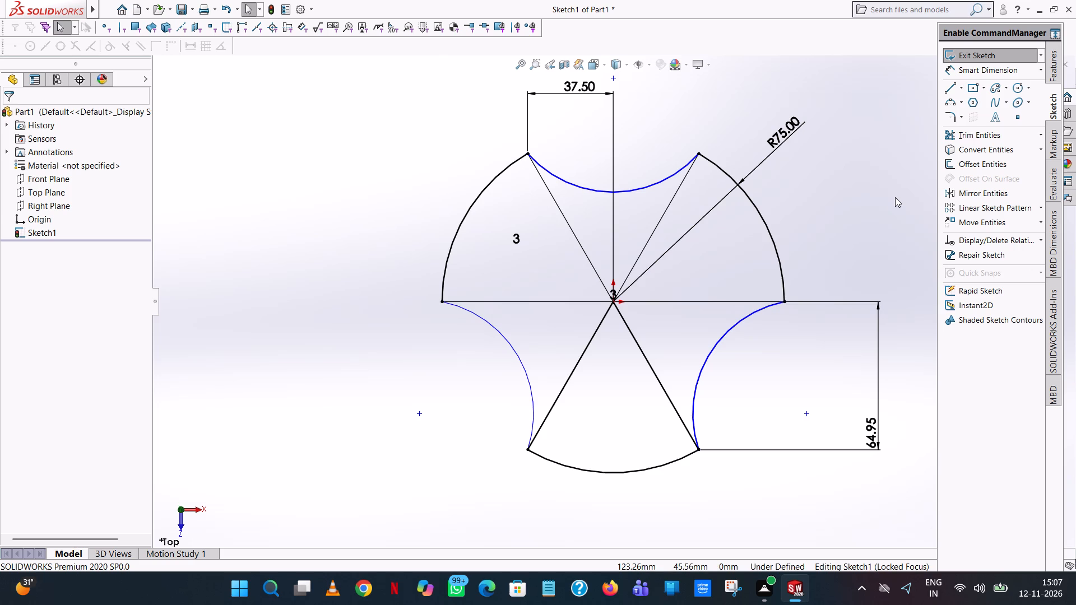
Trim away all six radial lines inside the profile, leaving only the closed three-lobed outline.
left_click(986, 140)
left_click(661, 381)
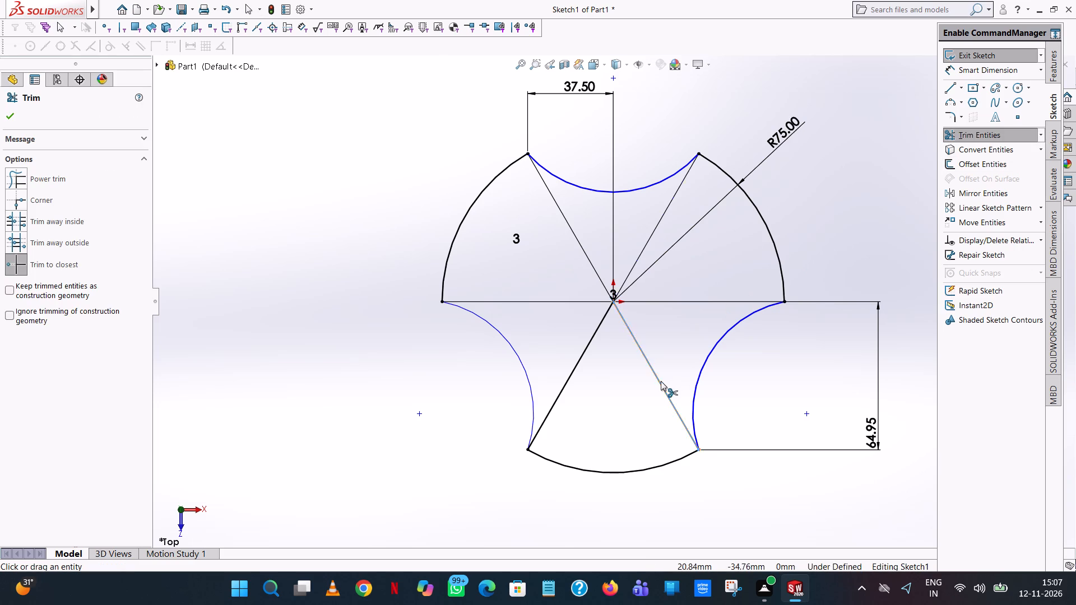
left_click(583, 350)
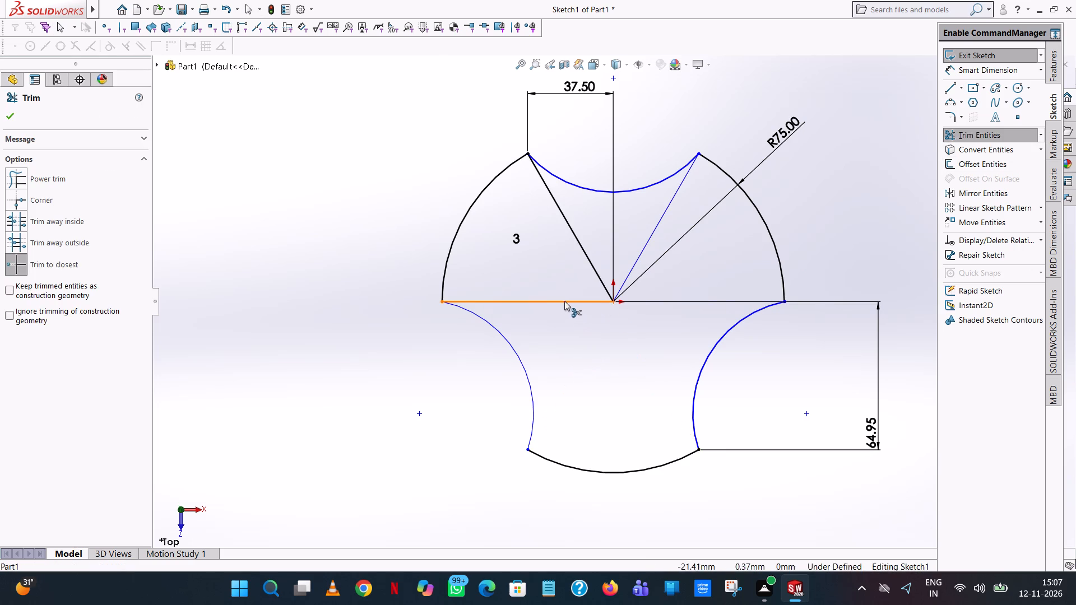
left_click(566, 300)
double_click(584, 259)
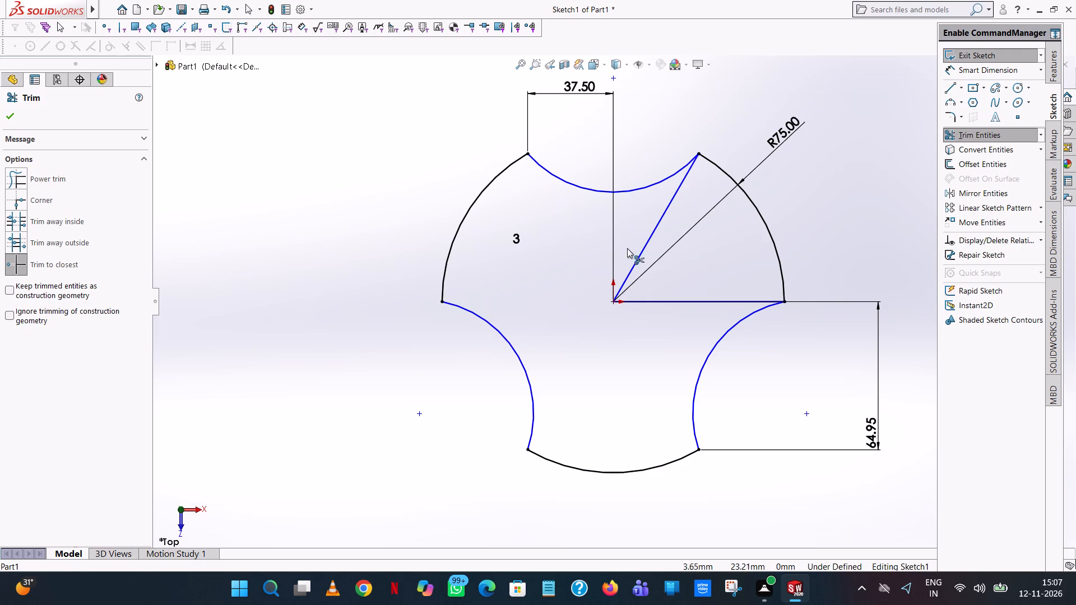
left_click(643, 251)
left_click(656, 297)
left_click(657, 300)
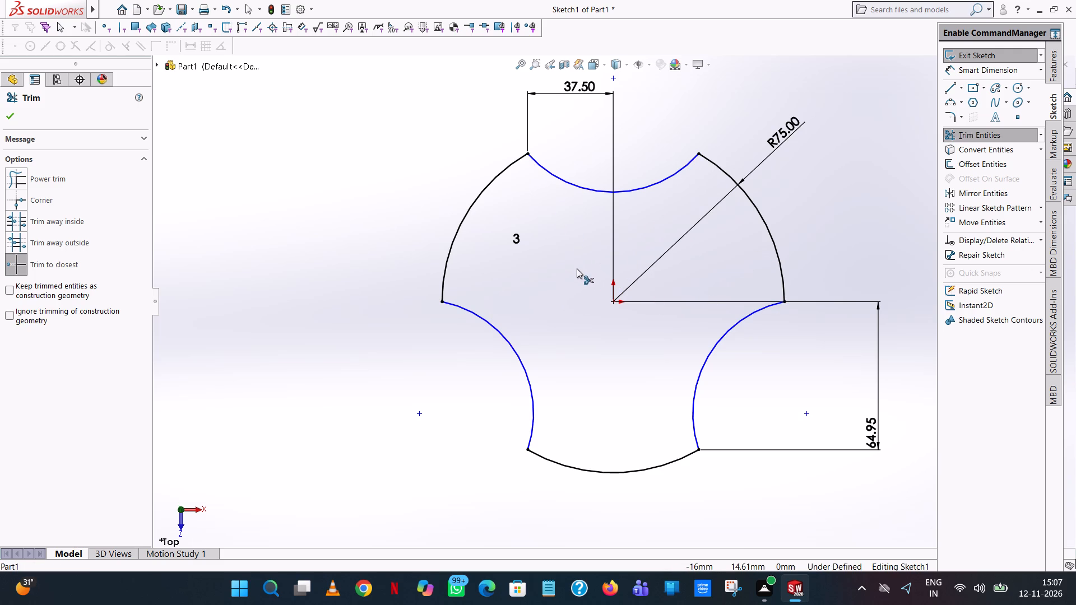
left_click(5, 118)
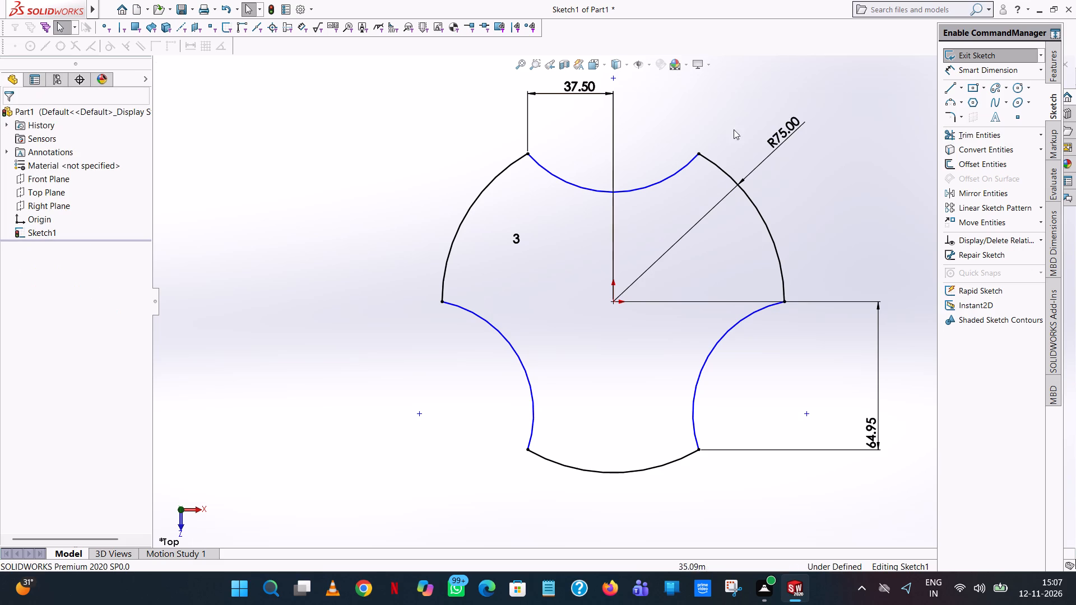
Add a radius dimension to the upper concave arc, placing it inside the notch above the arc.
left_click(988, 69)
left_click(642, 187)
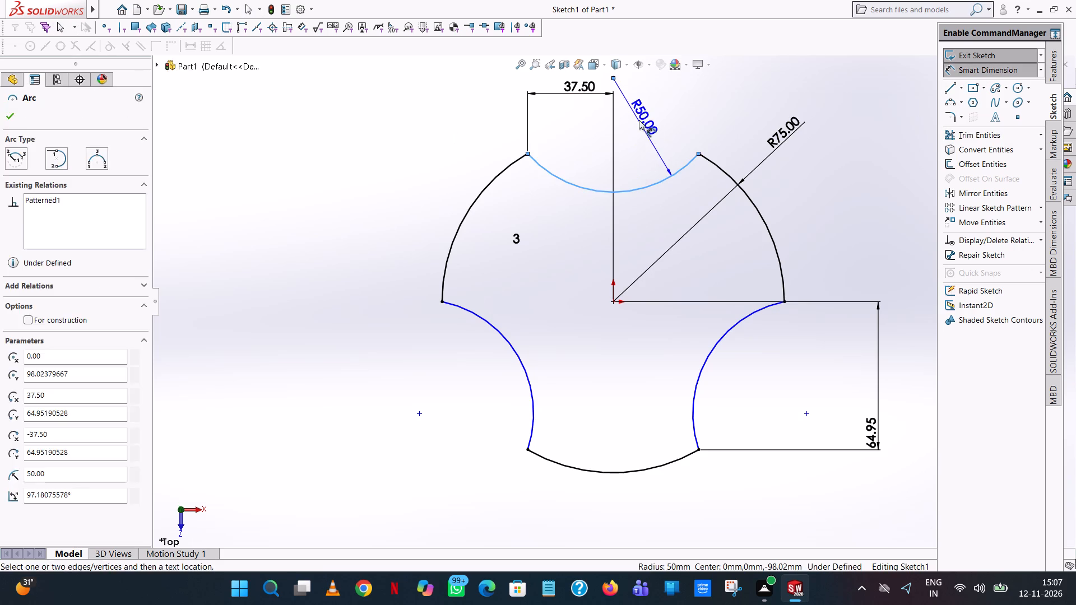
left_click(639, 119)
left_click(591, 97)
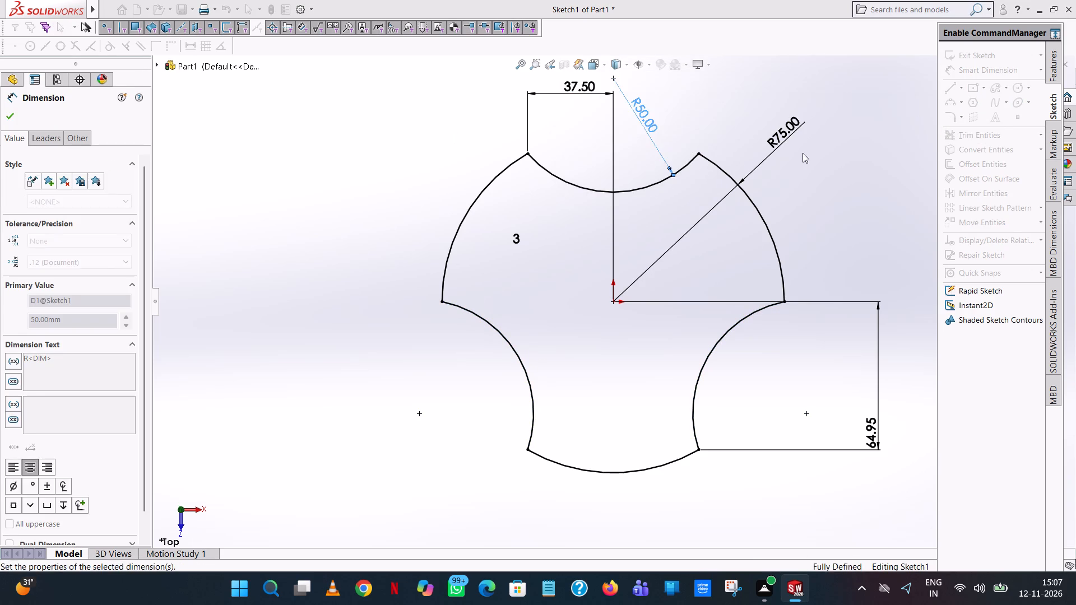
left_click(874, 175)
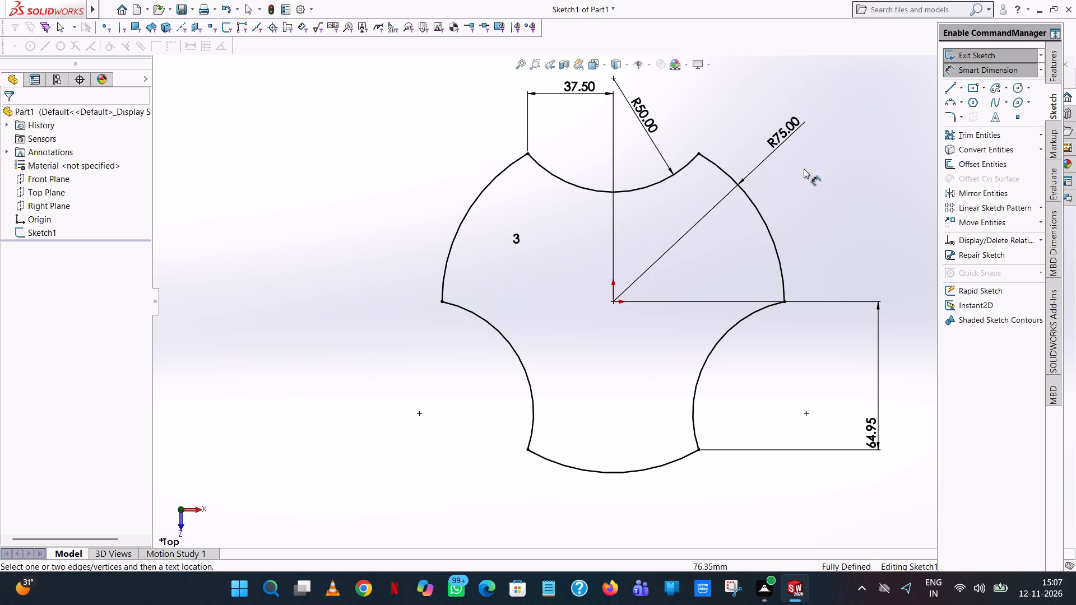
Extrude the closed three-lobed profile as a blind boss with a depth of 20 mm.
left_click(1056, 69)
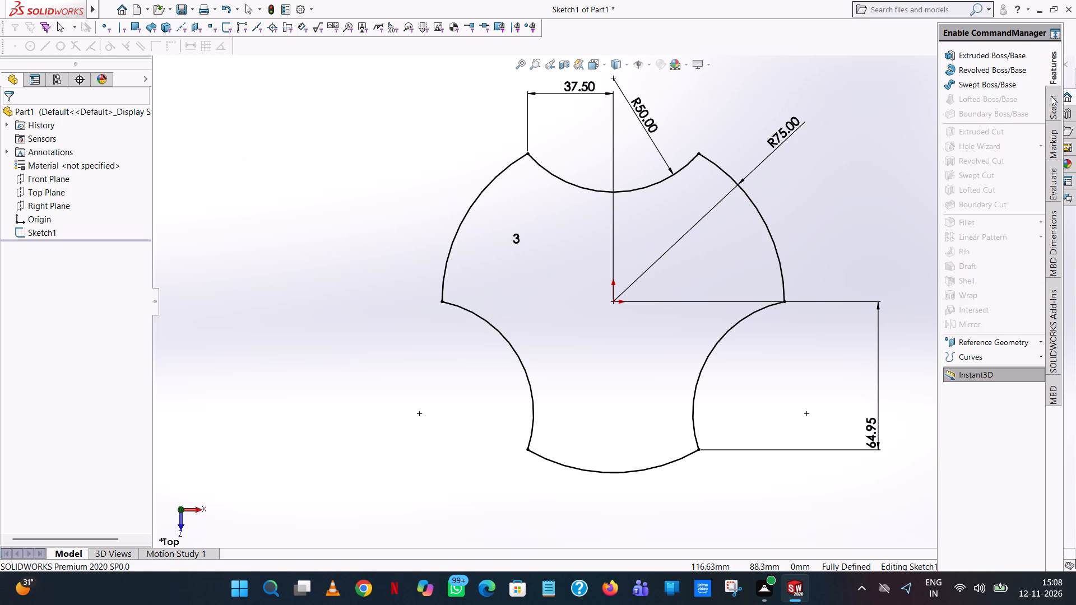
left_click(998, 60)
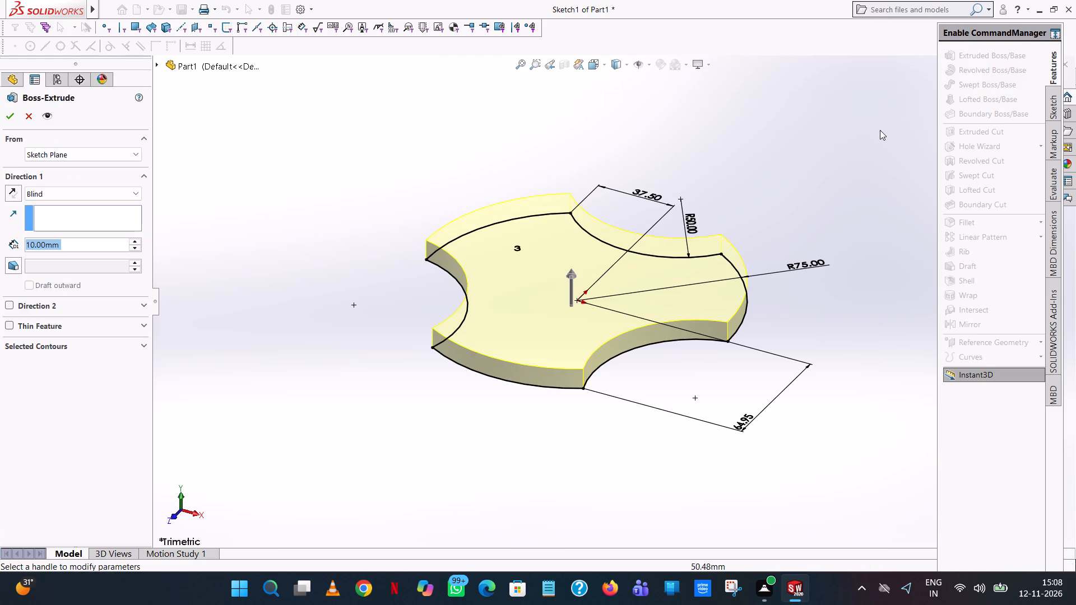
type("20")
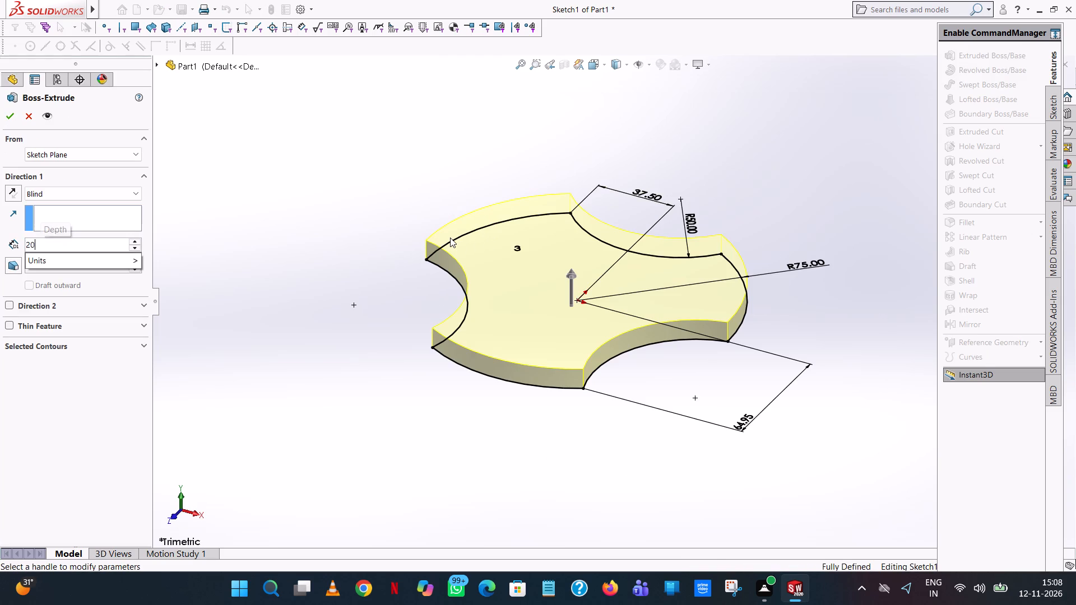
key("Return")
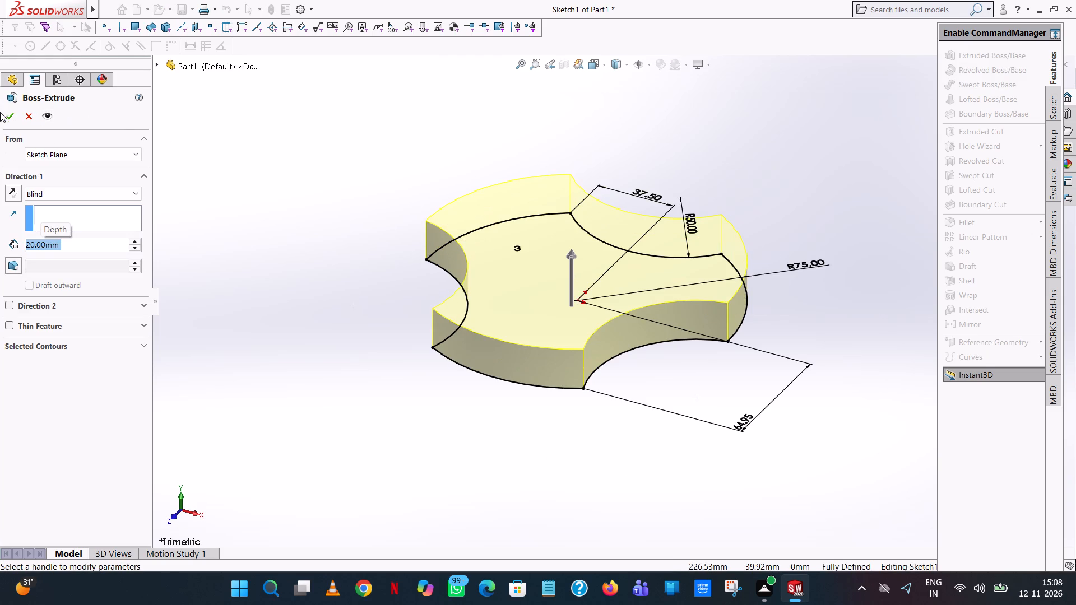
left_click(3, 114)
left_click(362, 143)
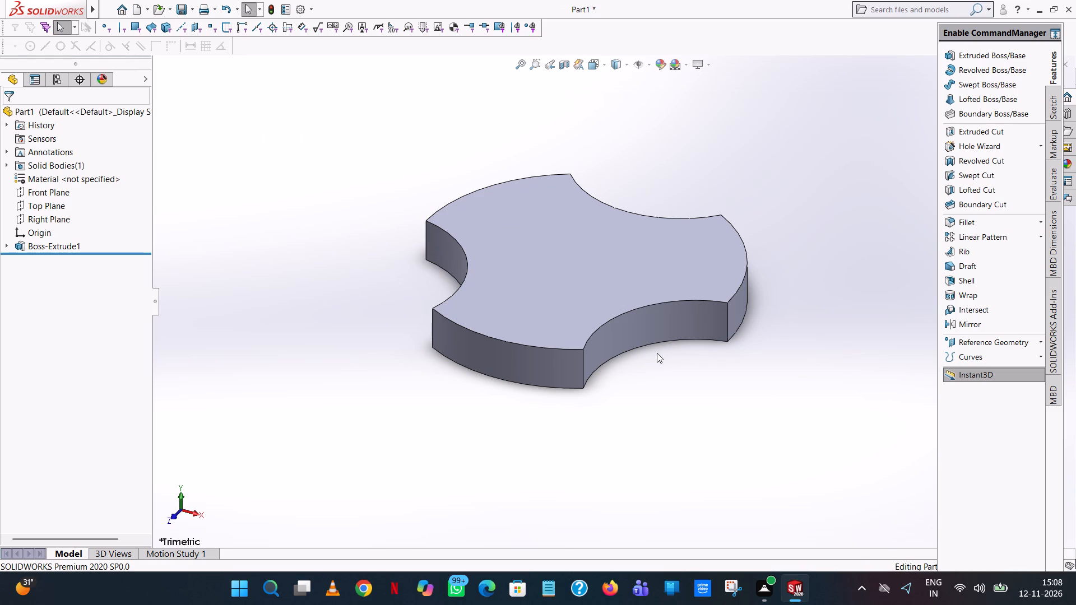
Start an extruded boss sketch on the top face of the three-lobed plate and view it face-on.
middle_click_drag(612, 342, 583, 306)
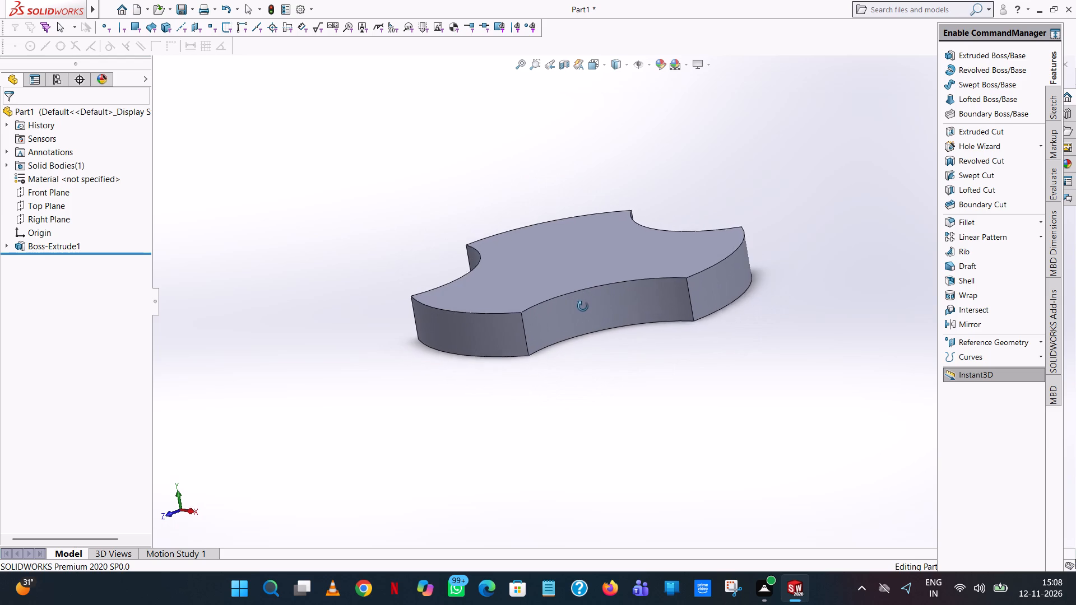
middle_click_drag(583, 306, 599, 333)
scroll(599, 333, "up", 1)
middle_click_drag(625, 299, 601, 467)
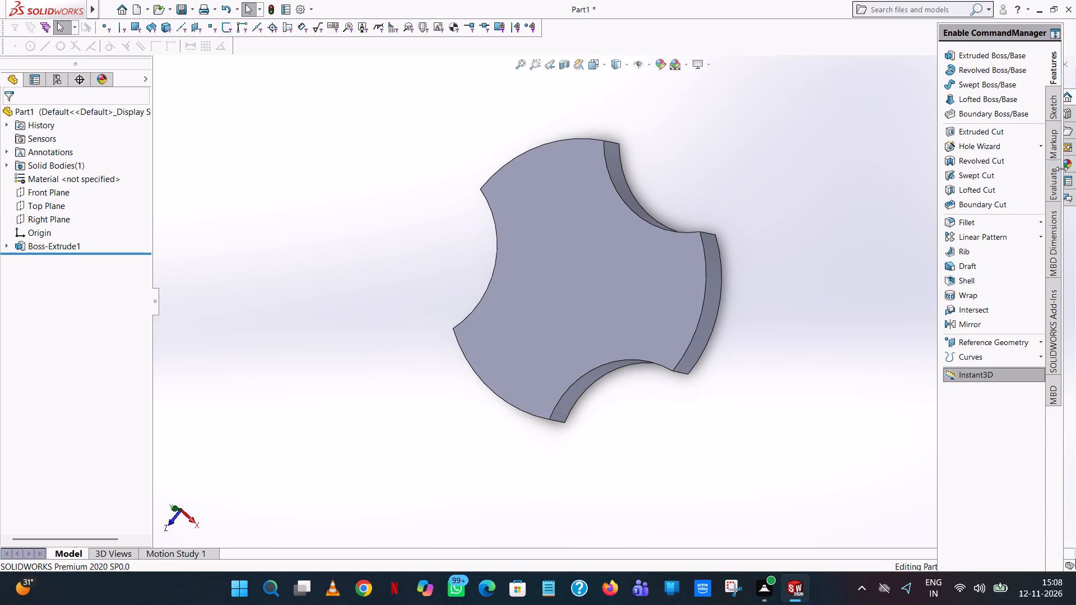
middle_click_drag(679, 329, 746, 263)
scroll(750, 260, "up", 1)
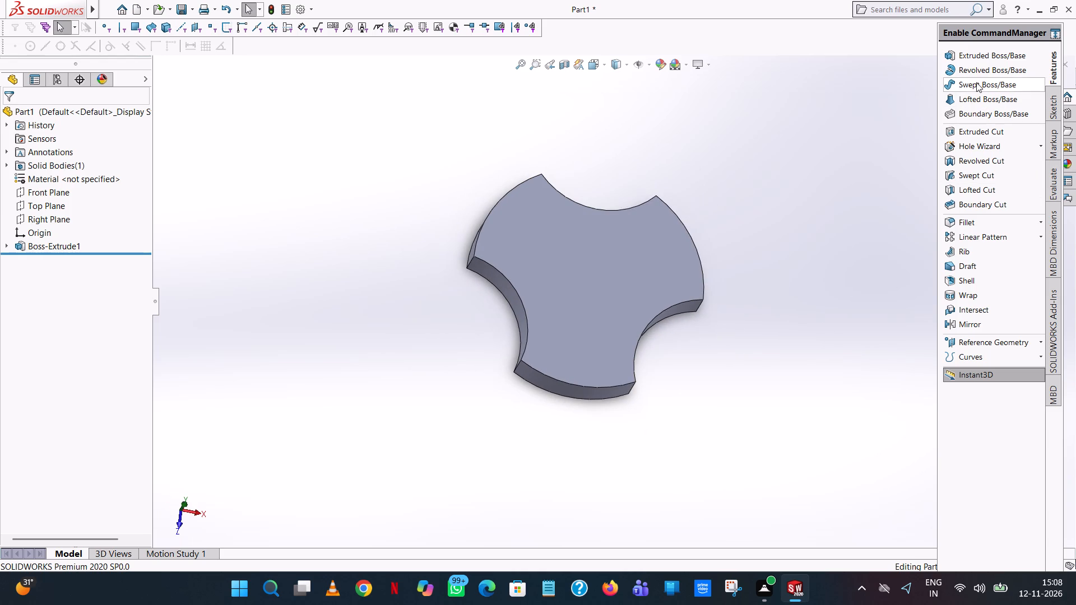
left_click(979, 53)
left_click(643, 272)
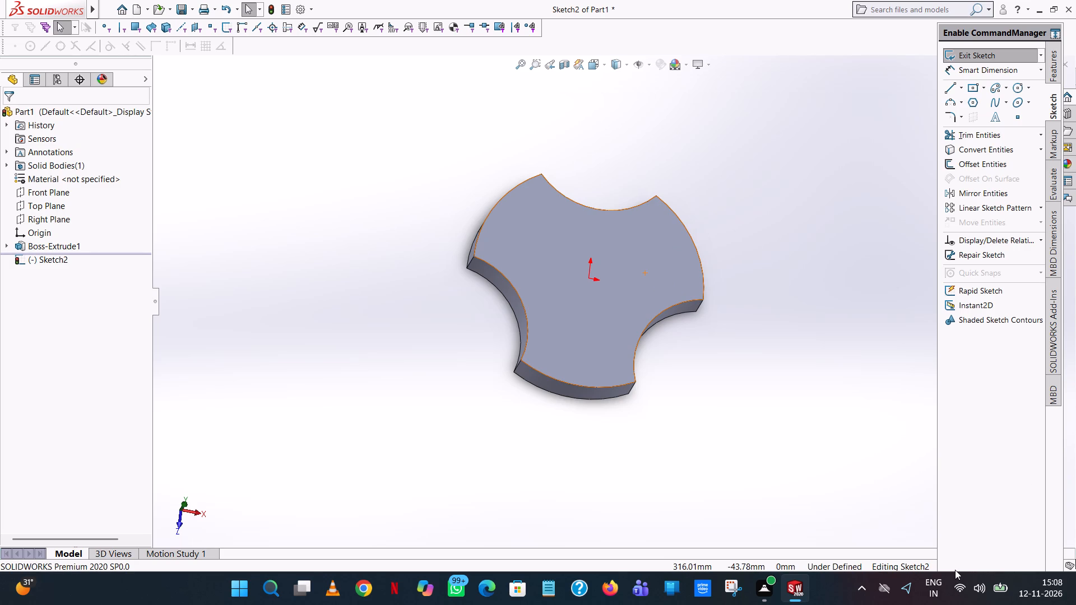
left_click(606, 68)
left_click(651, 128)
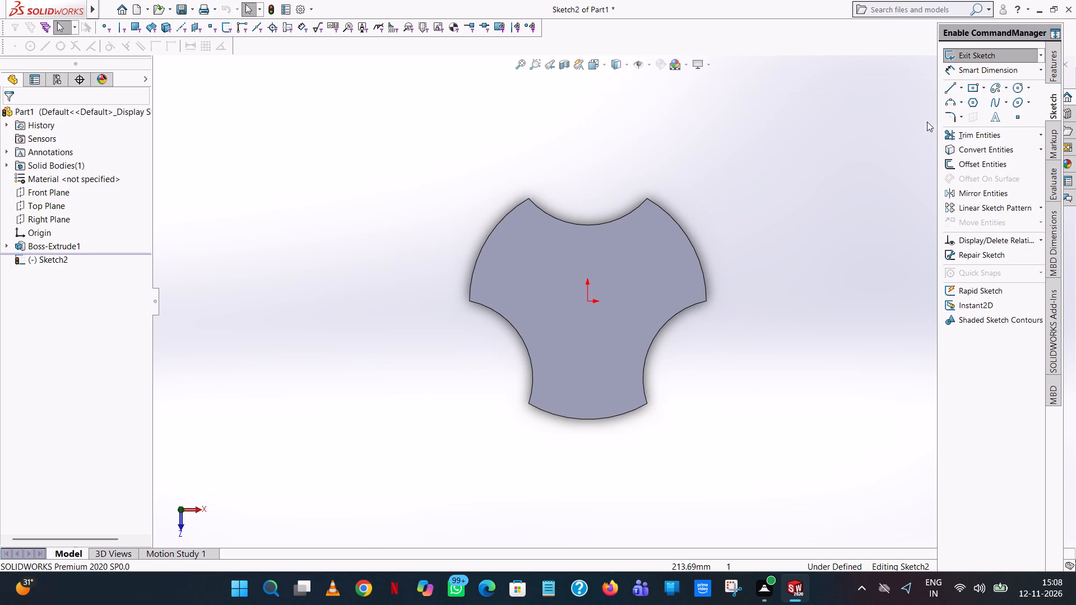
Sketch a circle centred on the origin with a radius of 68 mm.
left_click(1013, 85)
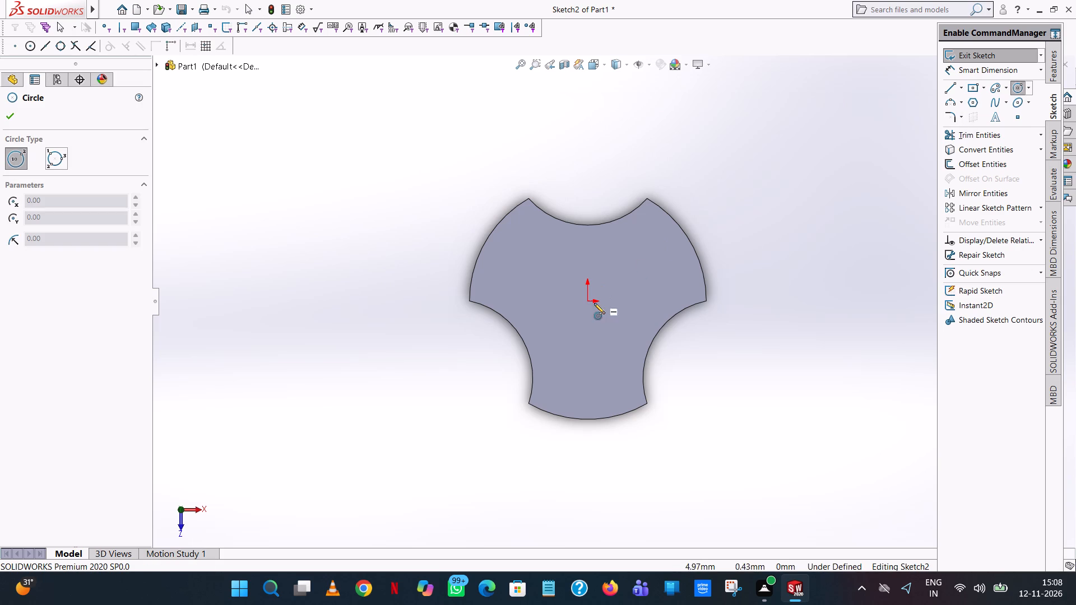
left_click(588, 300)
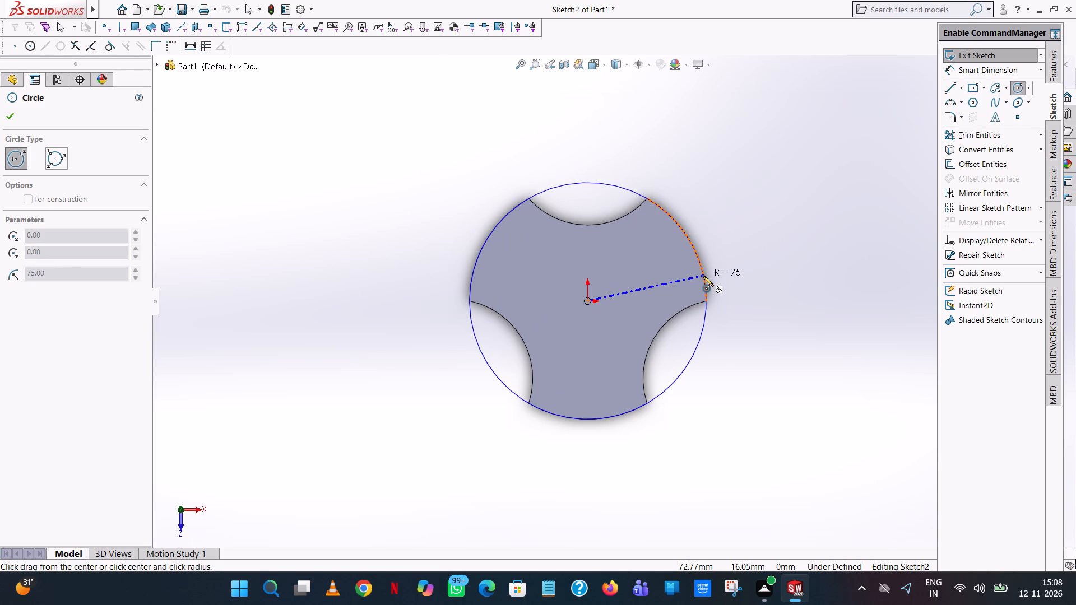
left_click(675, 282)
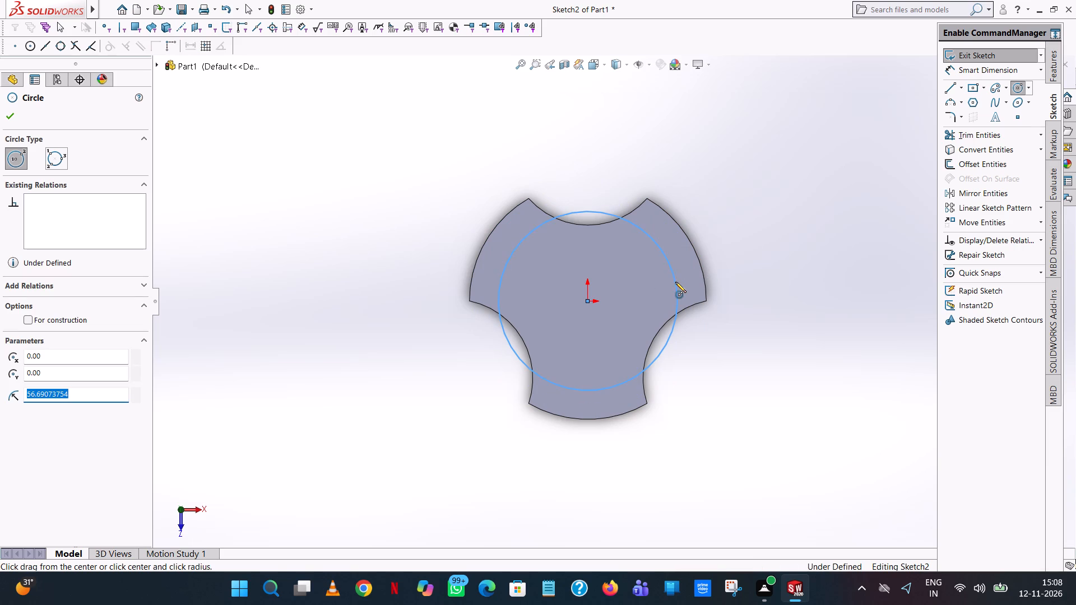
key("8")
key("BackSpace")
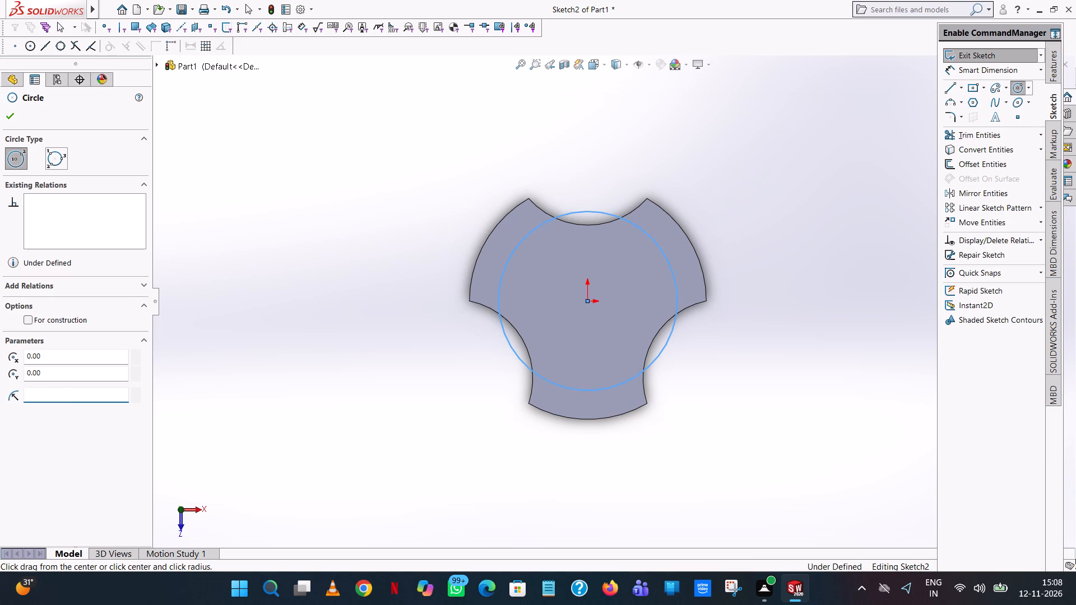
type("68")
key("Return")
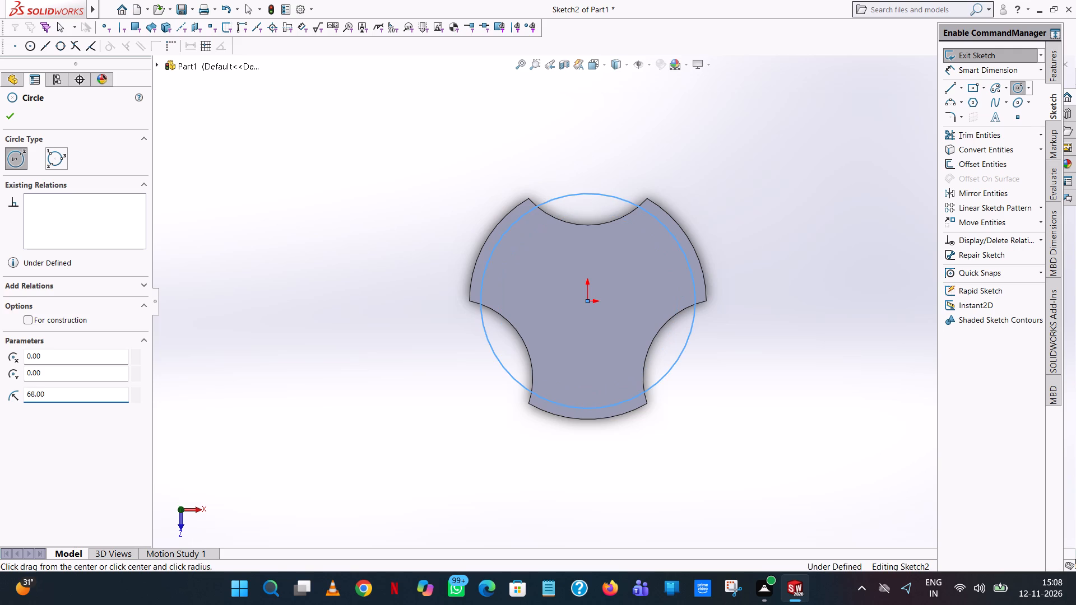
right_click(675, 282)
left_click(725, 296)
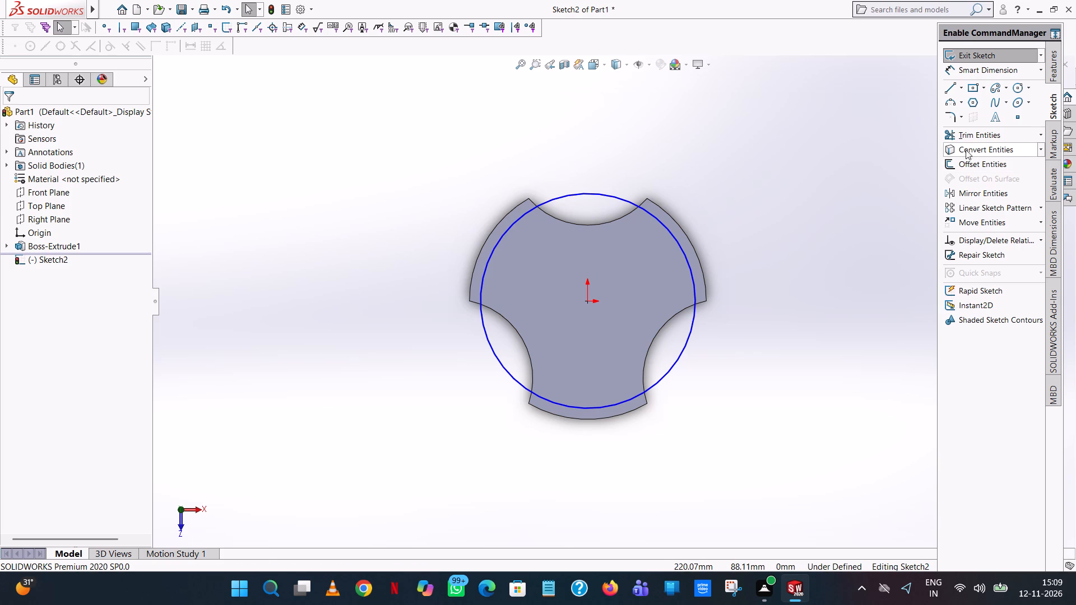
Sketch a 20 mm horizontal line rightward from the circle's topmost point, continuing with a vertical line about 5.4 mm downward from its end.
left_click(948, 88)
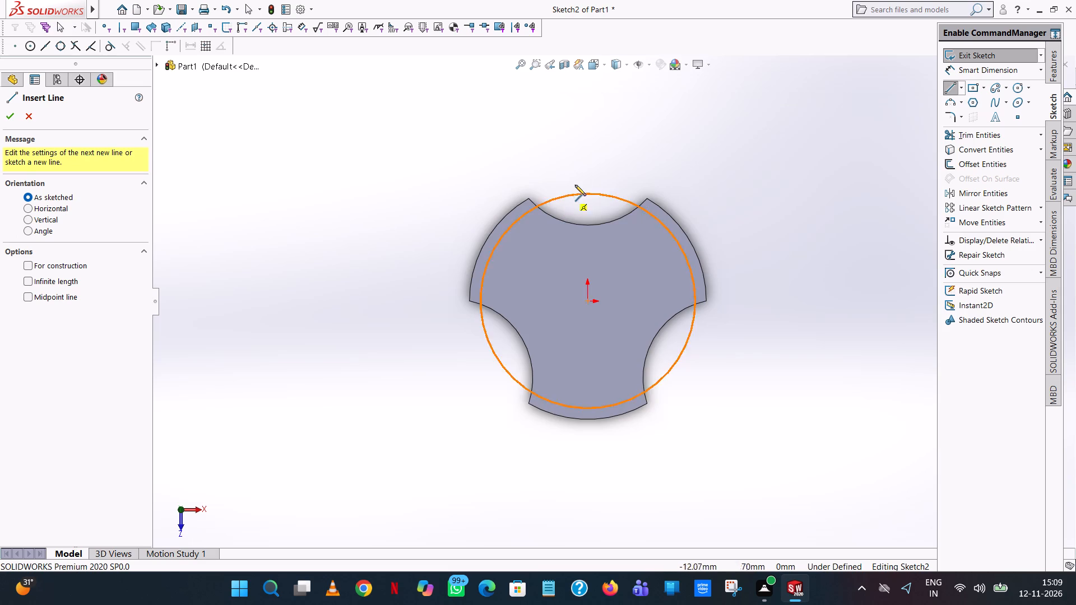
scroll(578, 183, "down", 5)
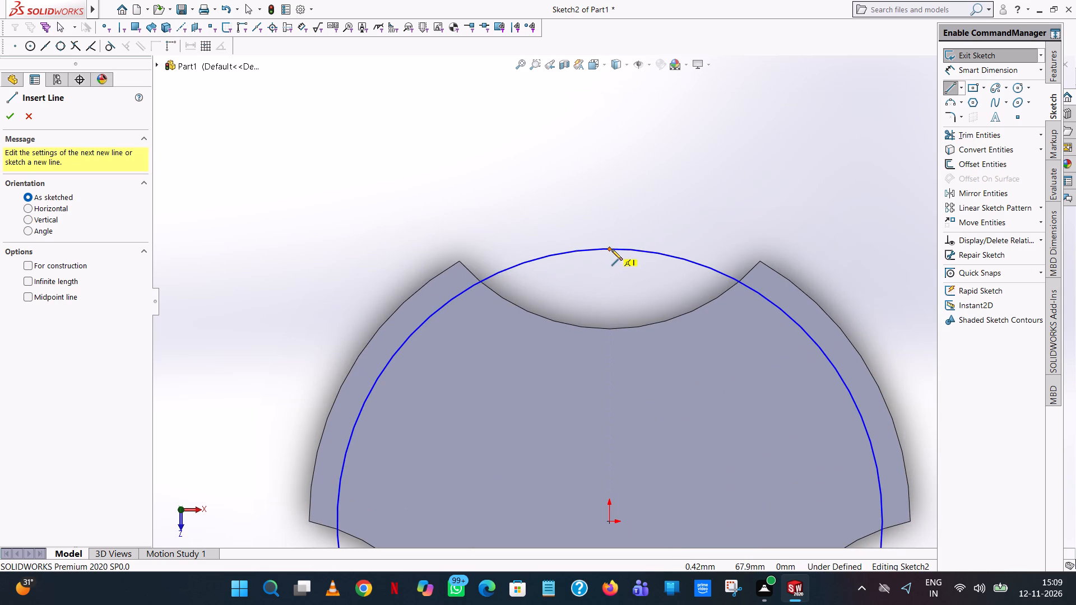
left_click(609, 249)
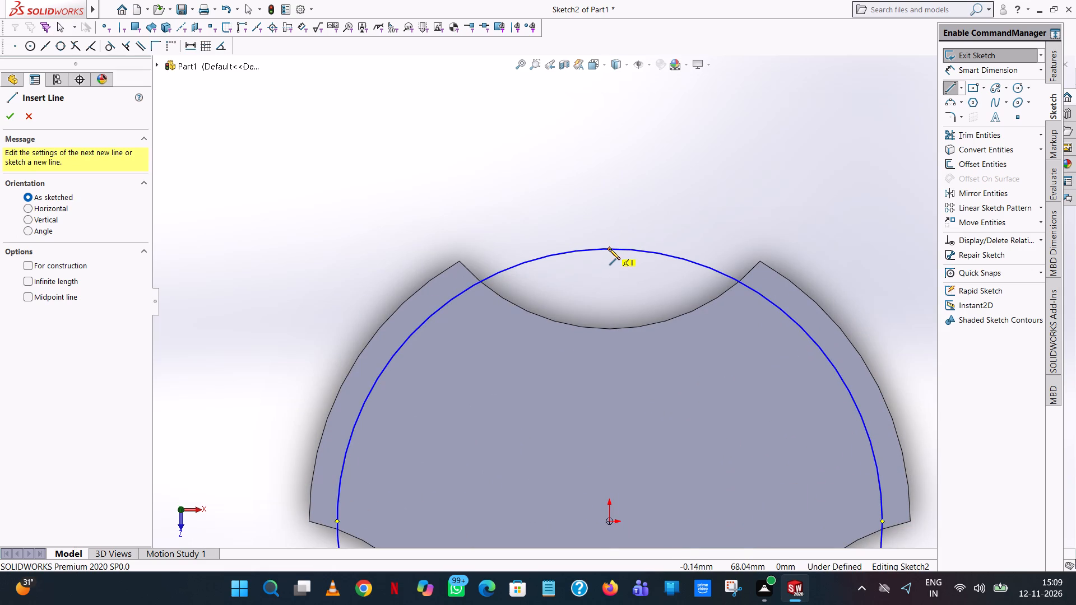
left_click(694, 250)
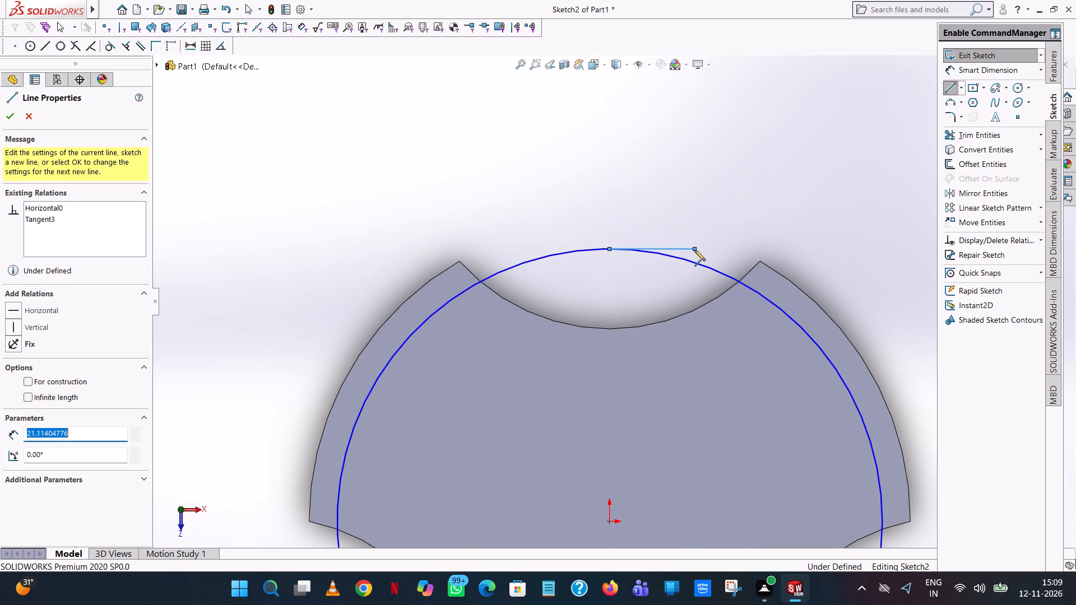
type("20")
key("Return")
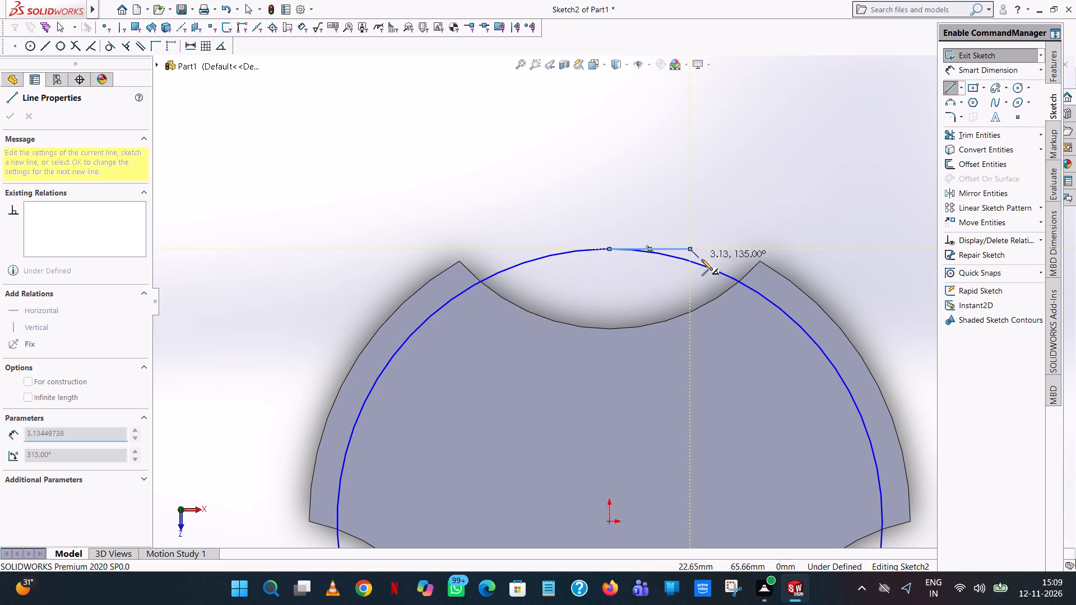
left_click(690, 271)
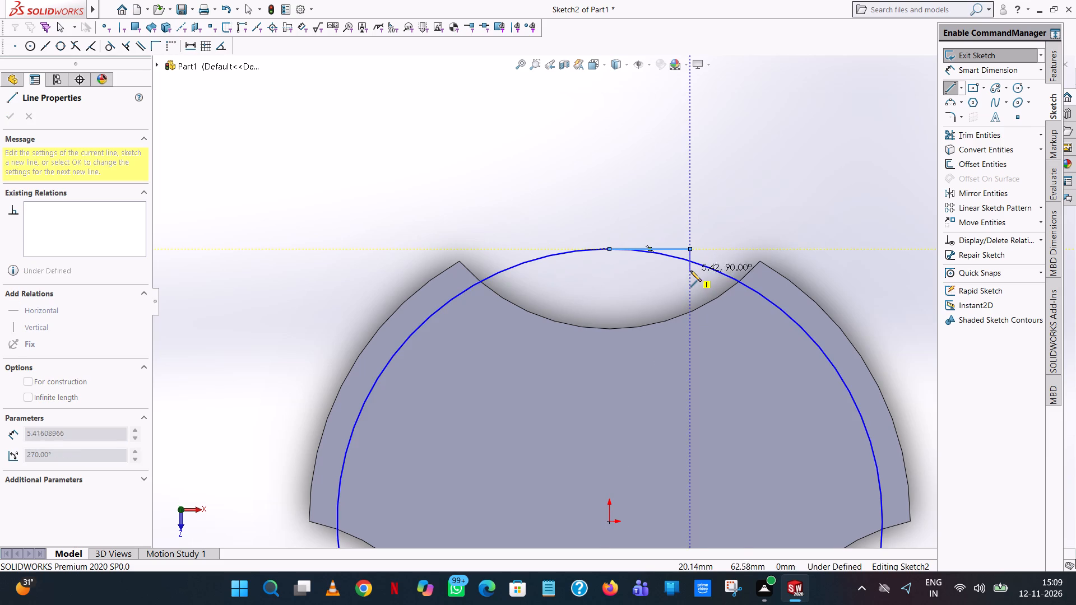
right_click(690, 271)
left_click(713, 278)
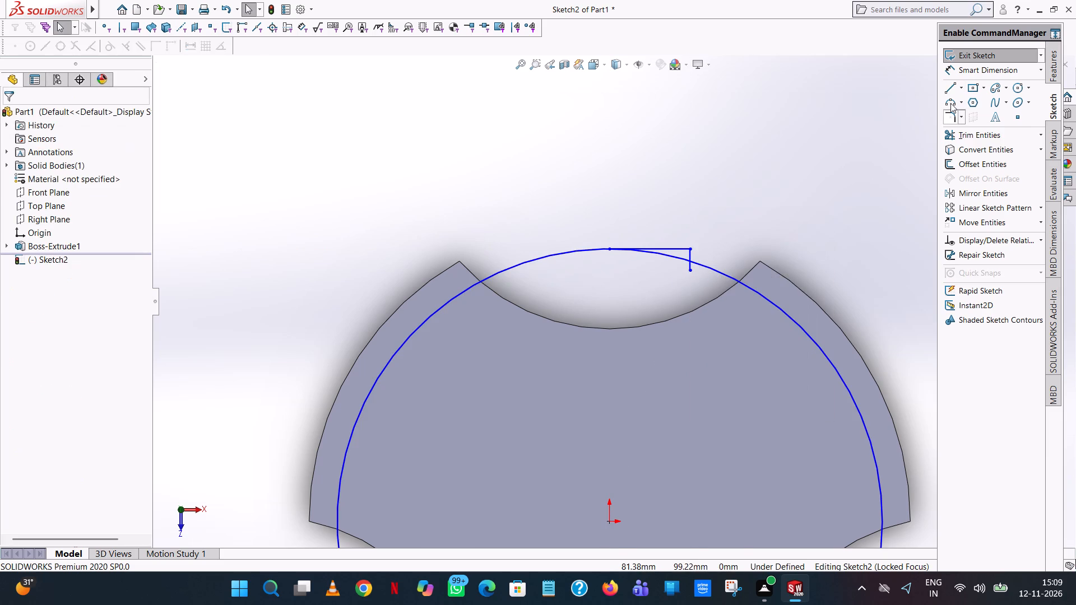
Sketch a 20 mm horizontal line leftward from the circle's topmost point, plus a vertical line about 5.4 mm downward from its outer end.
left_click(949, 87)
left_click(609, 248)
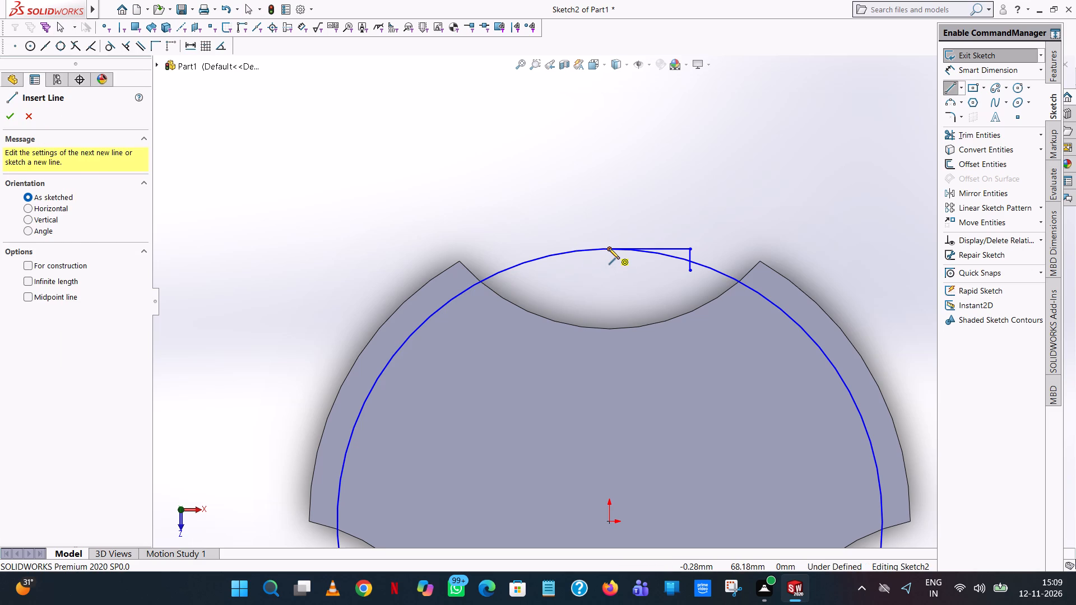
left_click(522, 248)
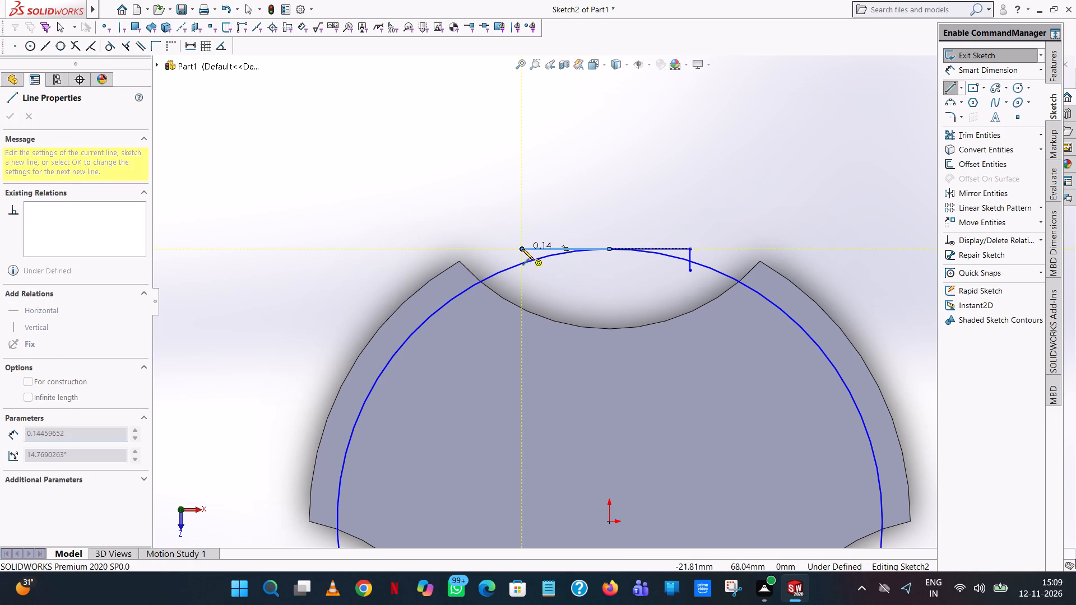
right_click(522, 249)
left_click(562, 259)
left_click(546, 249)
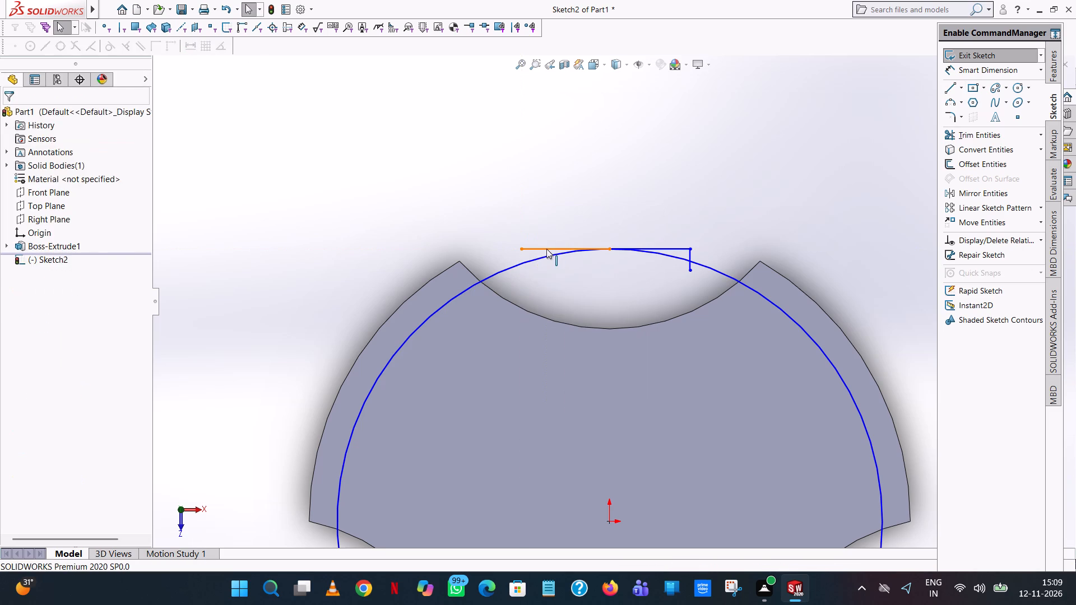
type("20")
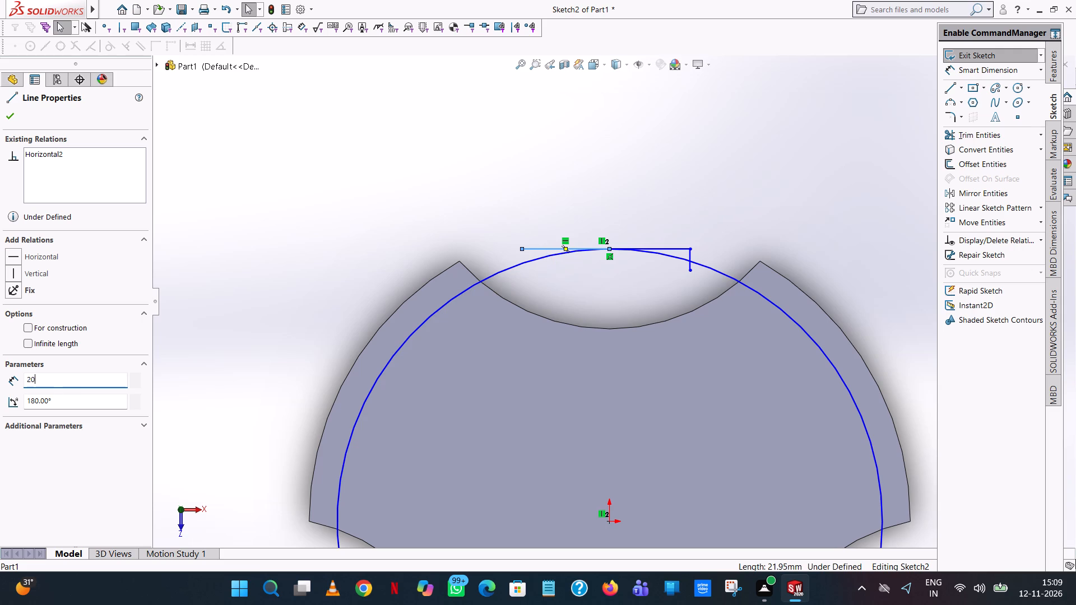
key("Return")
left_click(655, 175)
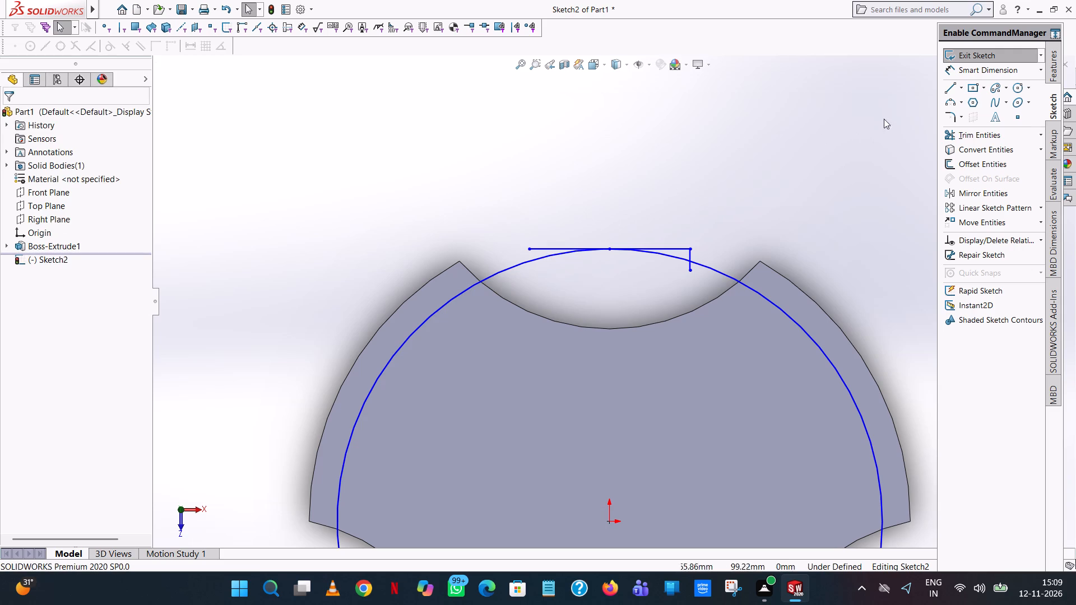
left_click(947, 94)
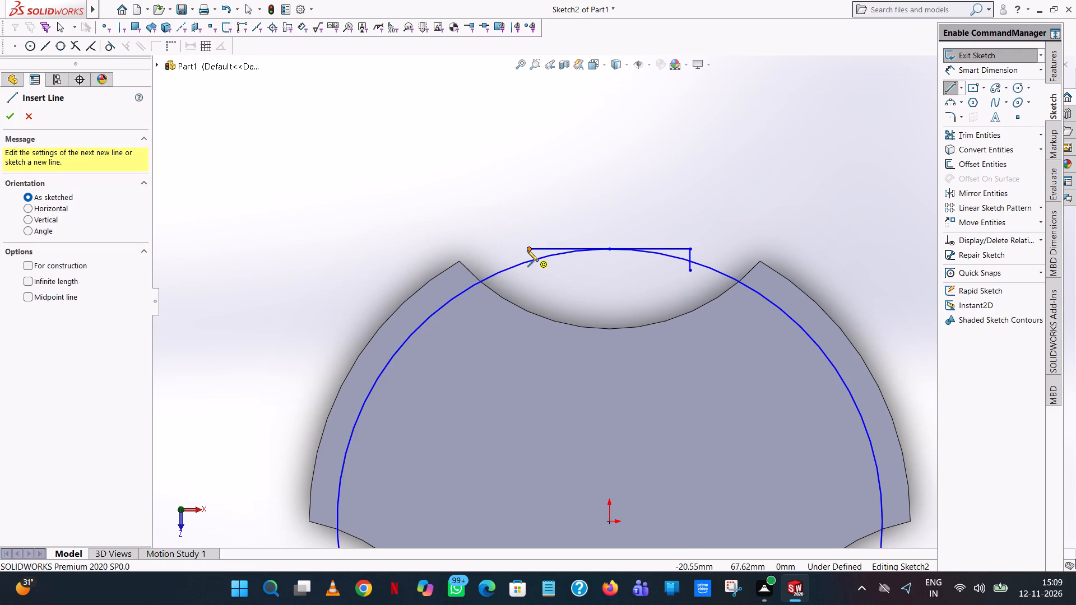
left_click(528, 248)
left_click(528, 268)
right_click(528, 268)
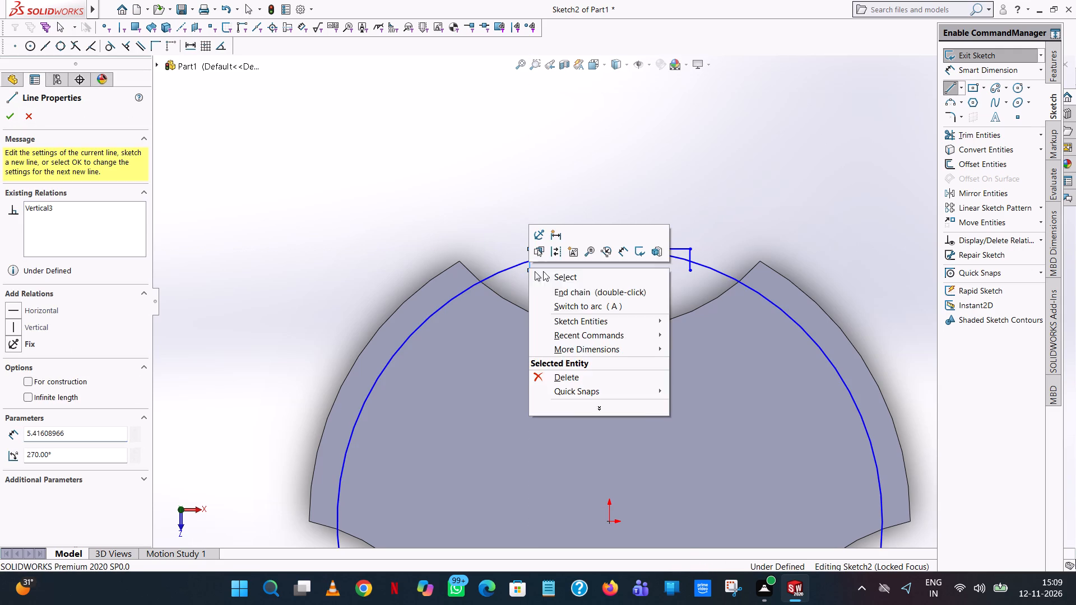
left_click(562, 277)
Trim the ends of both short vertical lines that extend inside the circle.
scroll(572, 274, "down", 5)
left_click(958, 136)
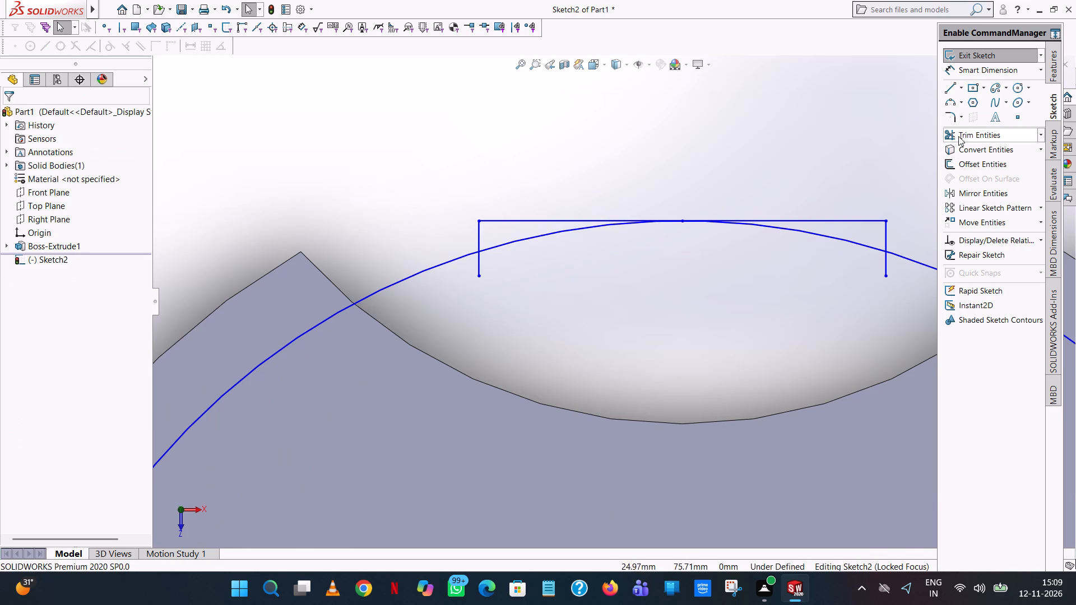
left_click(884, 268)
left_click(480, 269)
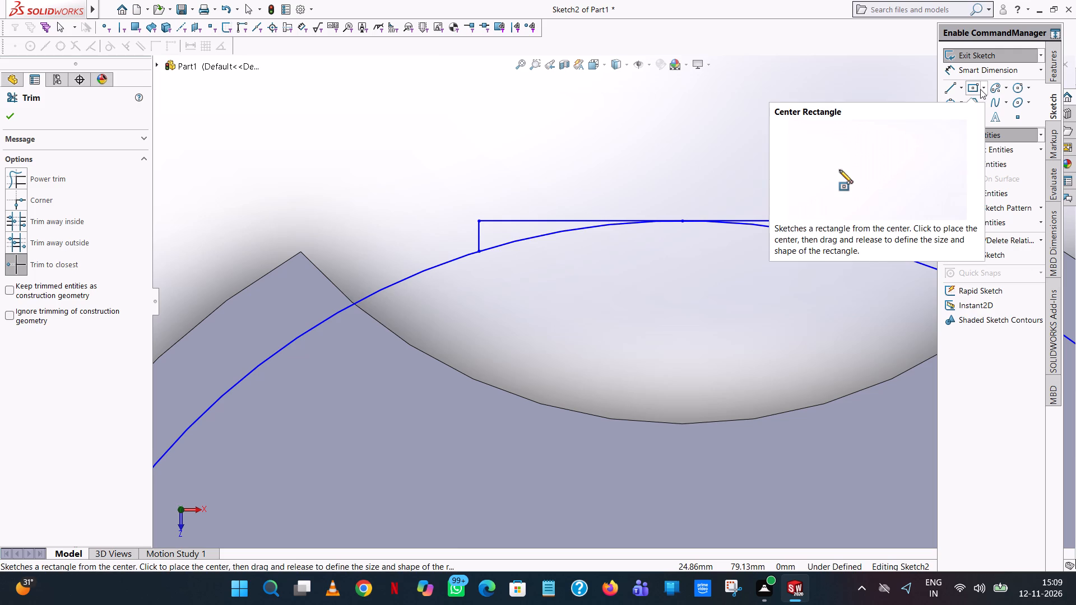
Activate the Line tool to continue from the left vertical line's lower endpoint on the circle.
left_click(950, 83)
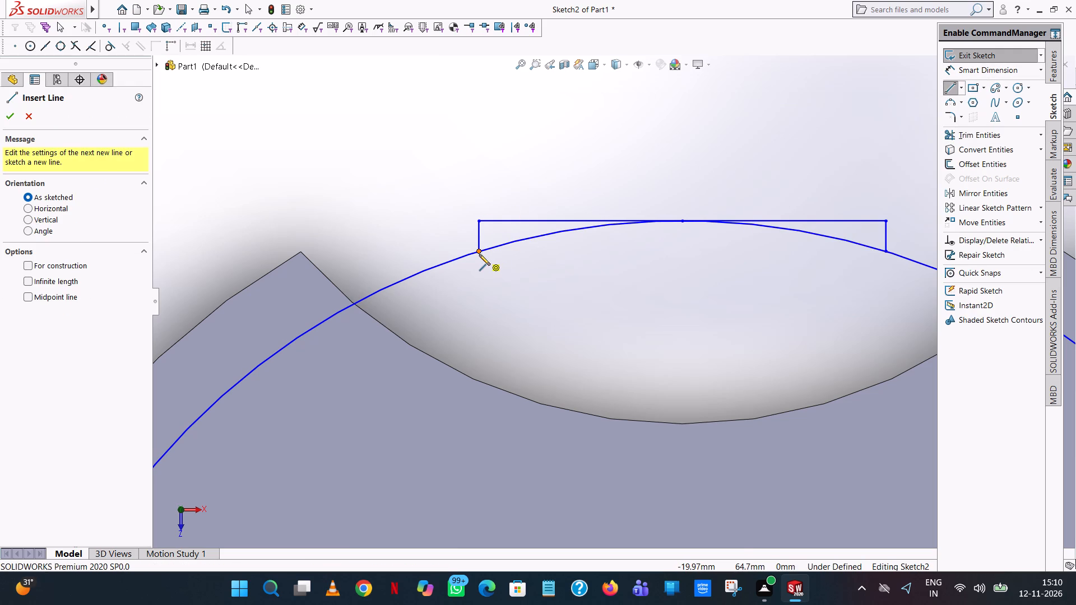
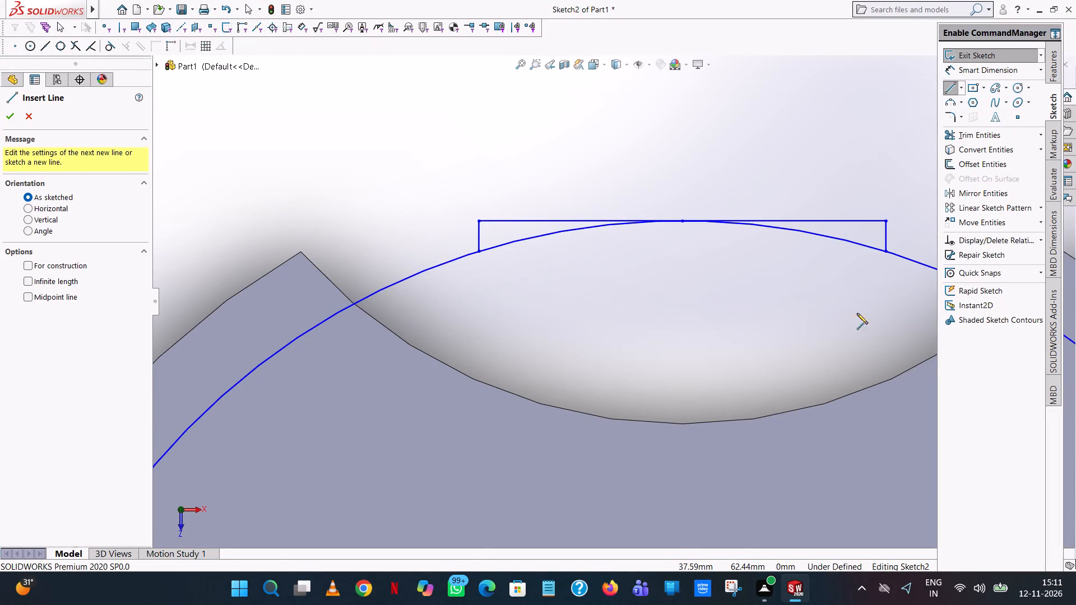
Sketch a circle of 60 mm radius centred on the origin, inside the 68 mm radius circle.
scroll(738, 199, "up", 8)
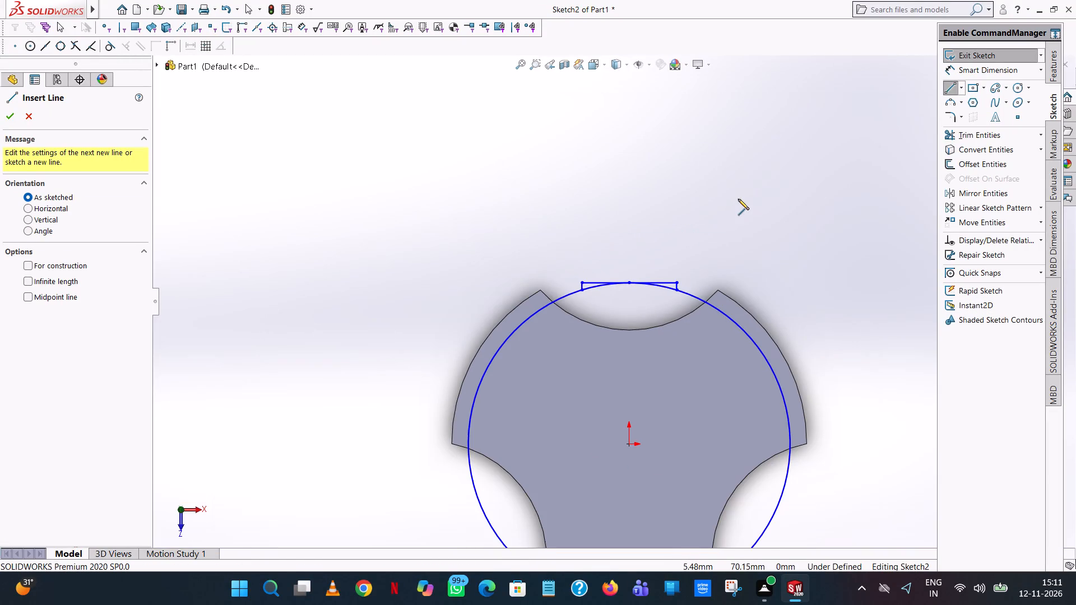
left_click(1019, 91)
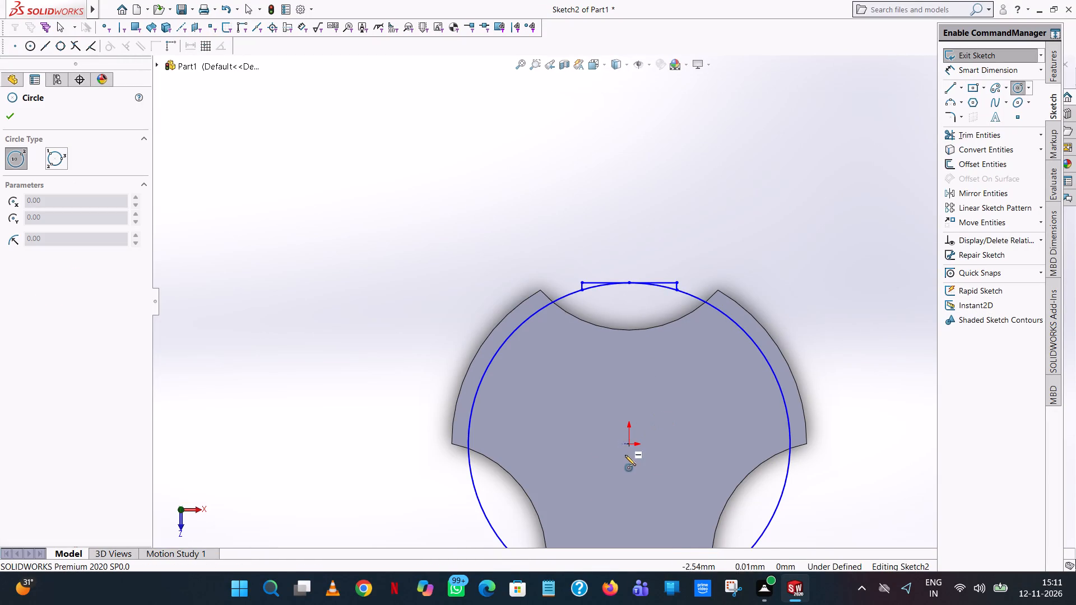
left_click(628, 445)
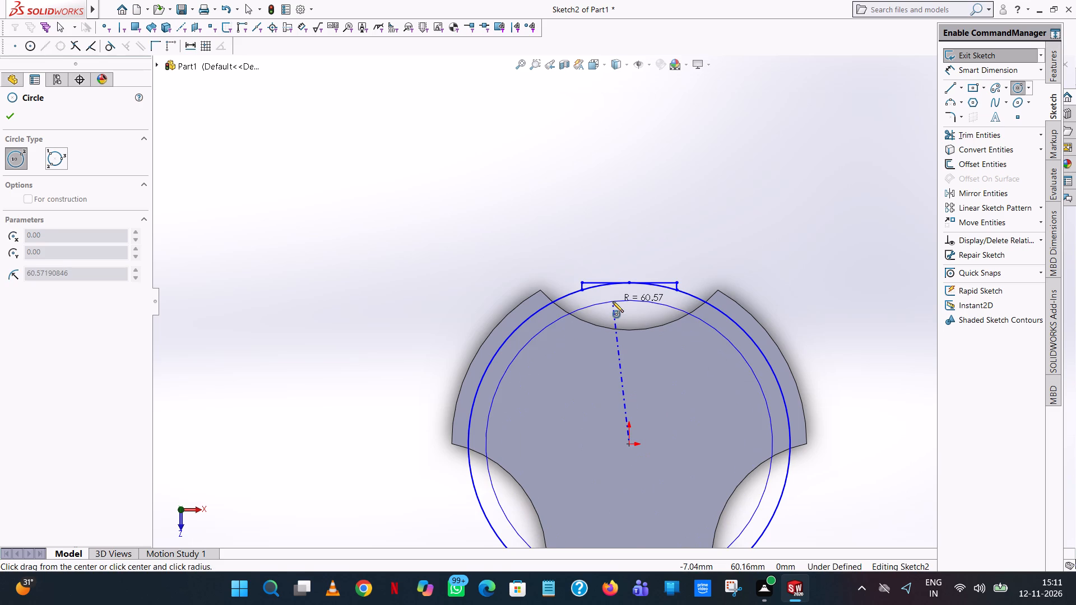
scroll(613, 301, "down", 9)
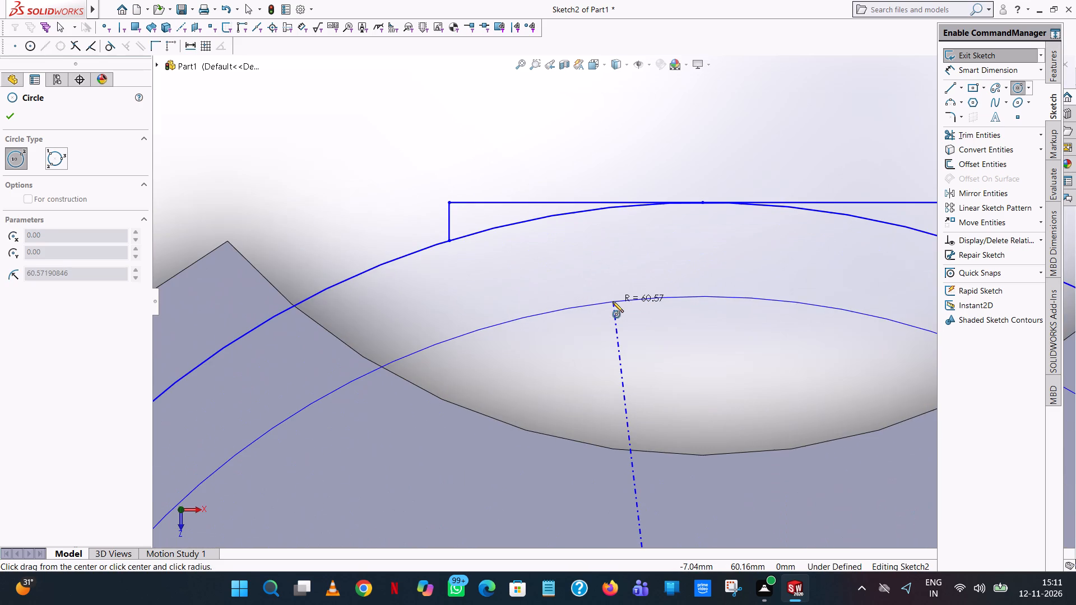
scroll(613, 302, "up", 7)
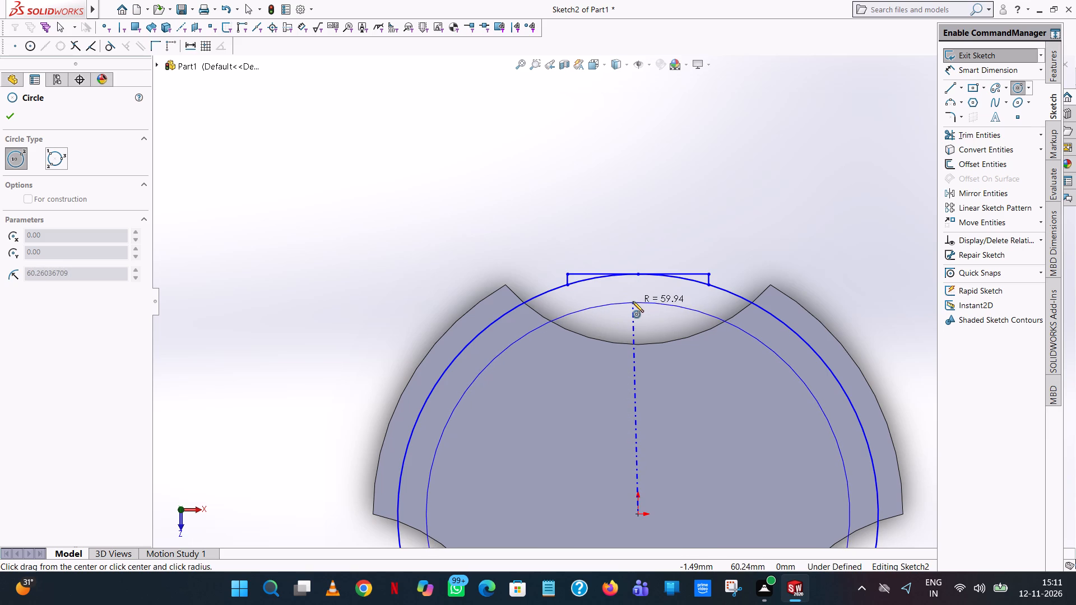
left_click(633, 301)
type("60")
key("Return")
right_click(633, 301)
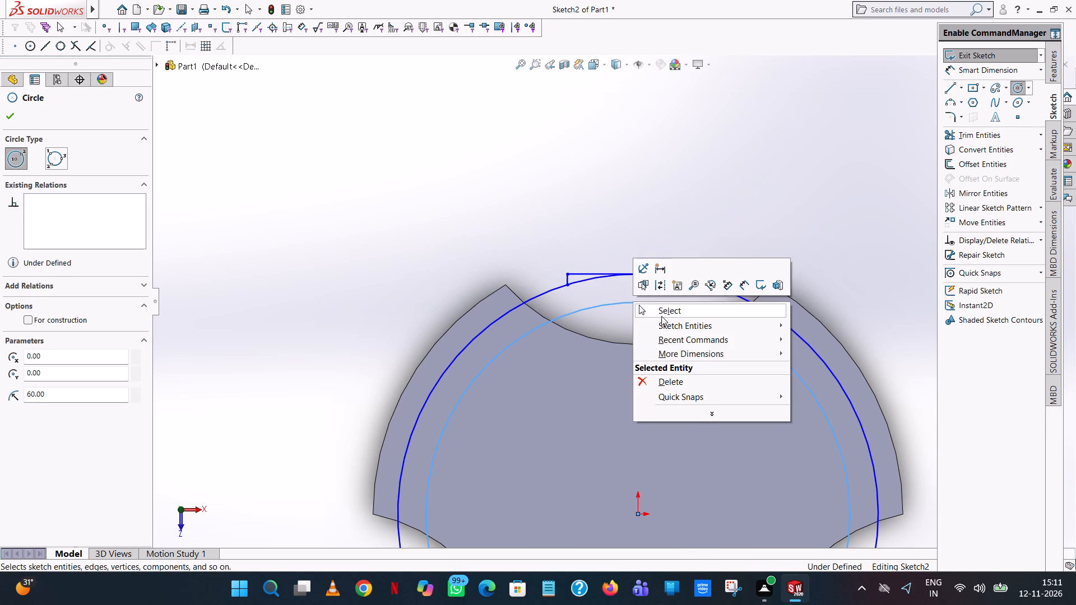
left_click(662, 314)
Extend both short vertical lines downward to the 60 mm radius circle.
scroll(573, 297, "down", 10)
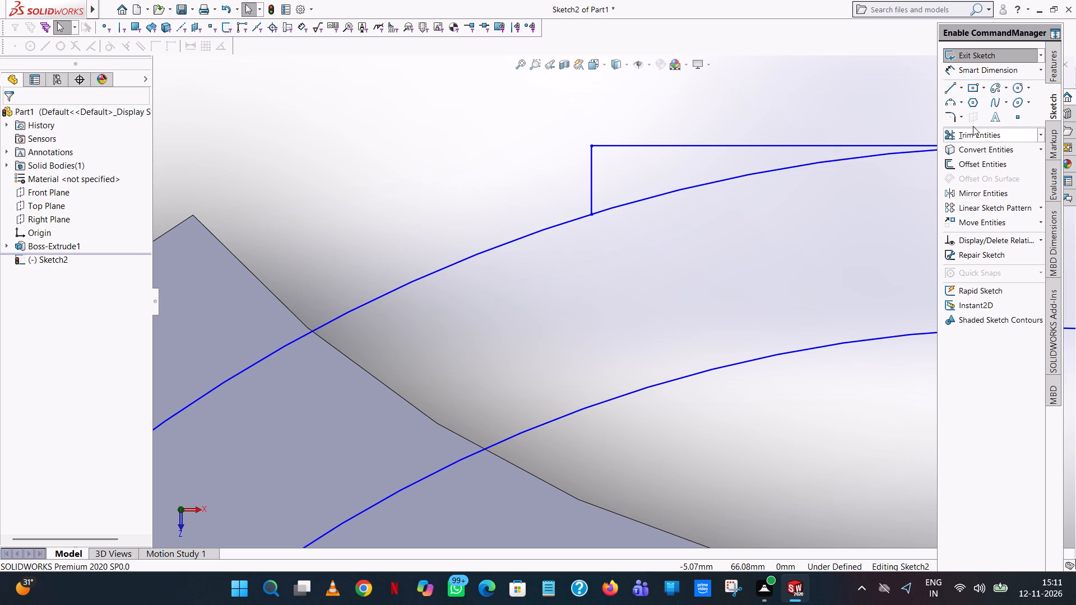
left_click(950, 88)
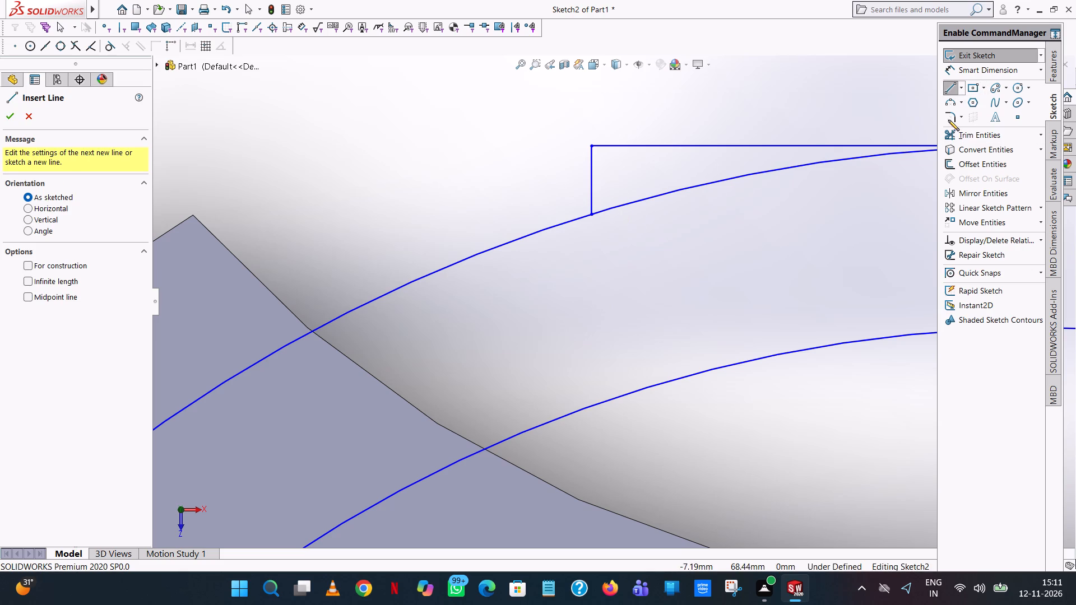
left_click(1040, 135)
left_click(1024, 156)
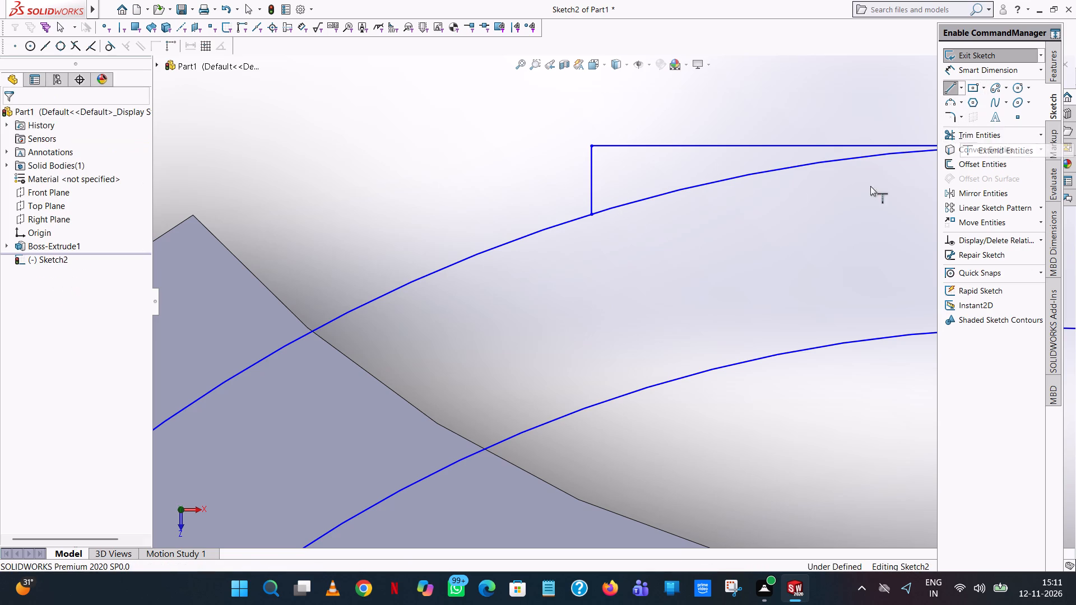
left_click(590, 173)
scroll(759, 293, "up", 8)
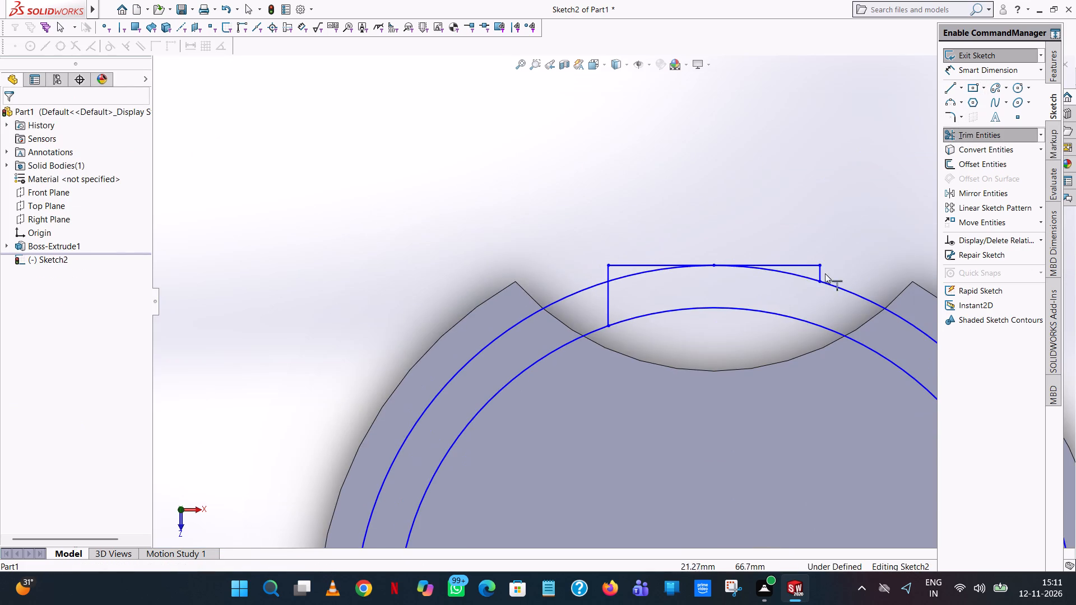
left_click(823, 277)
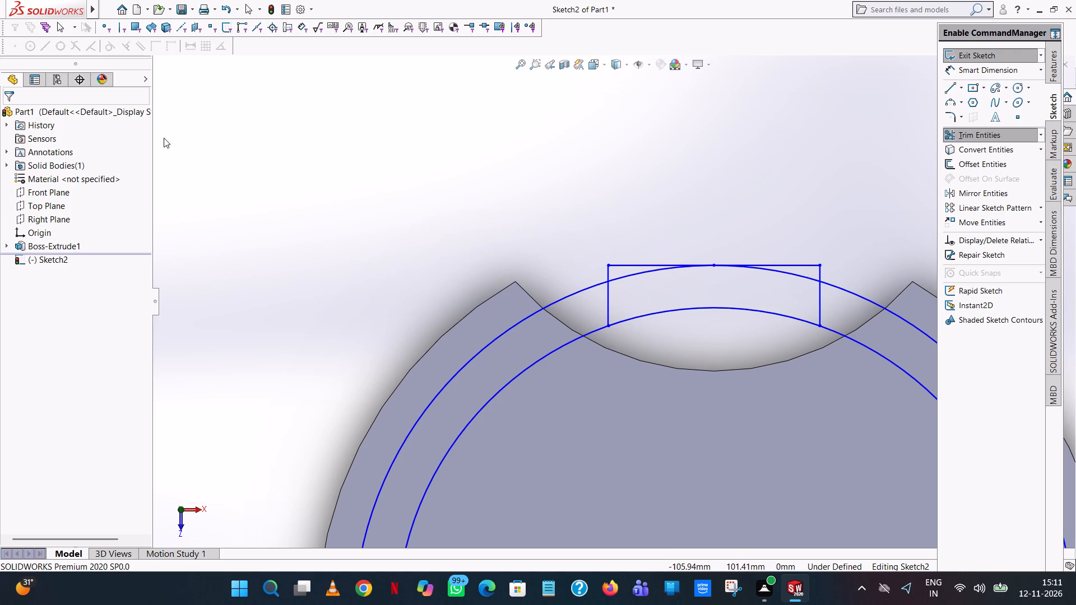
Trim away both horizontal lines and the stubs of the two vertical lines that protrude above the outer circle.
left_click(1040, 131)
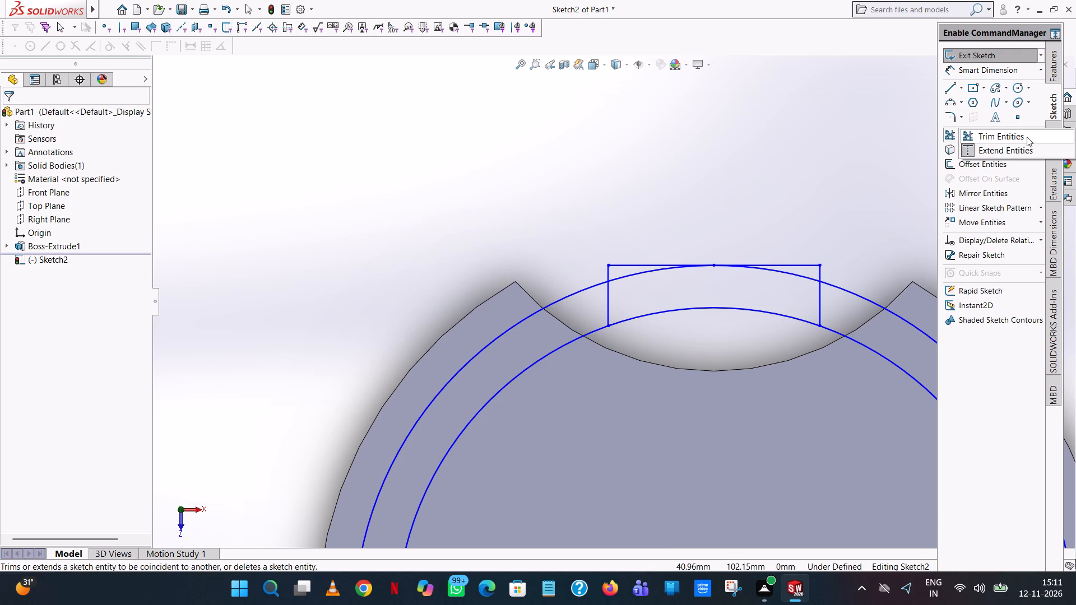
left_click(1027, 137)
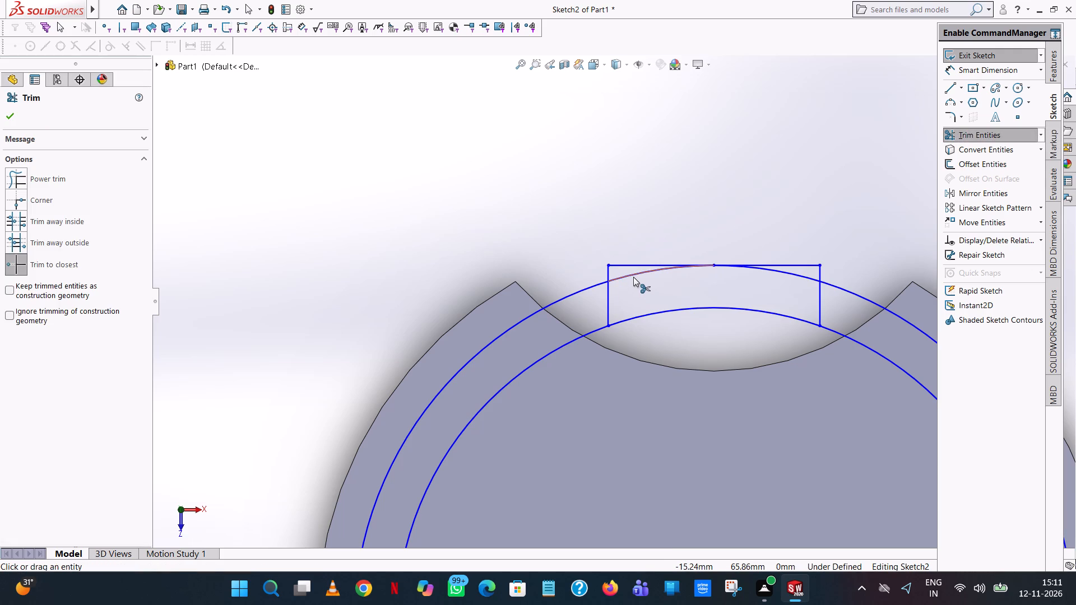
left_click(622, 264)
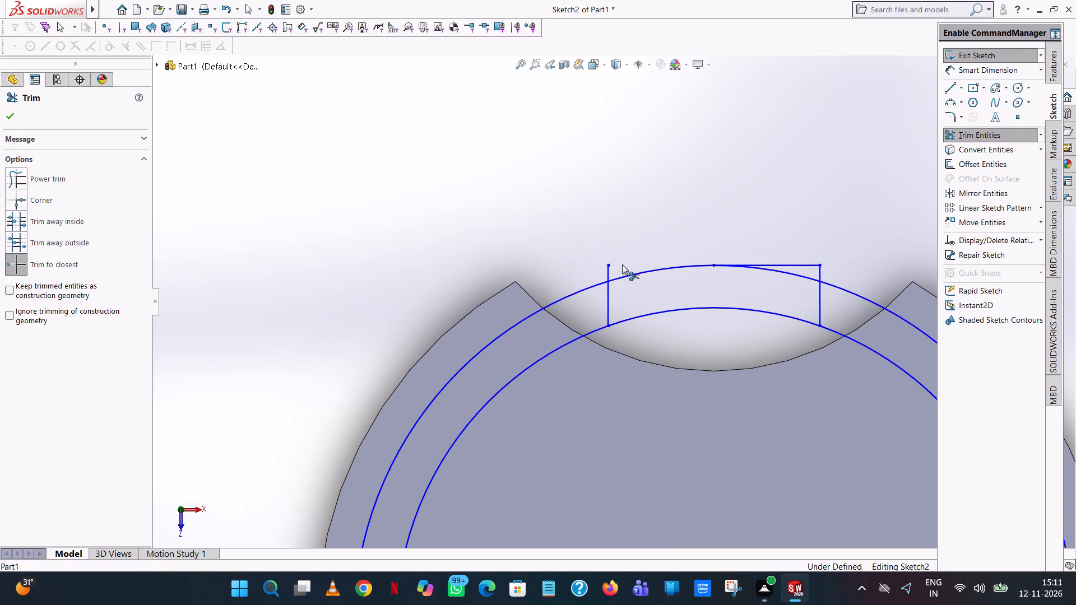
left_click(606, 268)
left_click(777, 266)
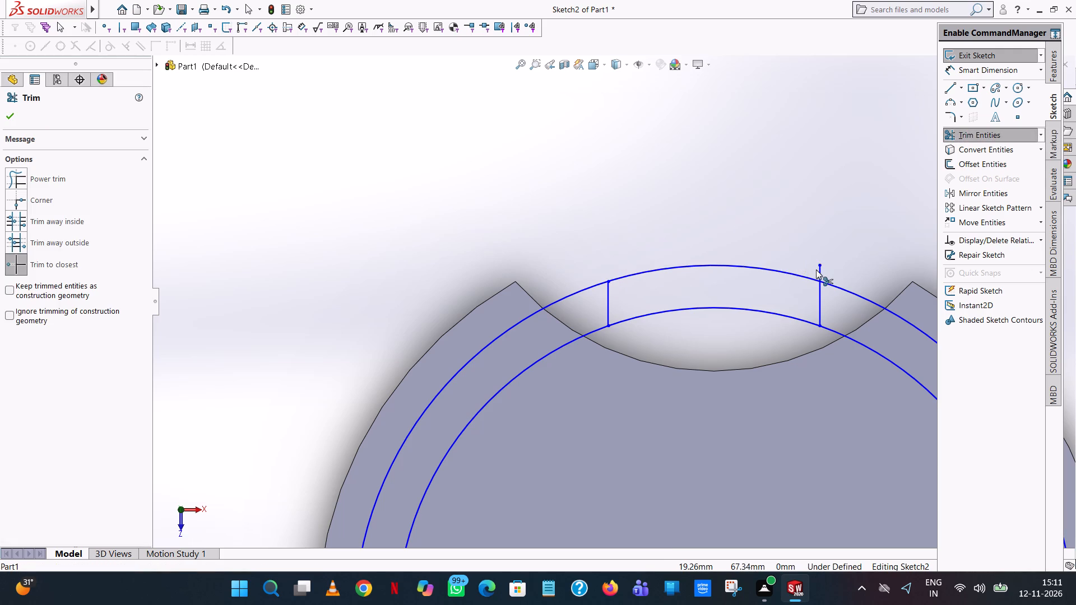
left_click(818, 269)
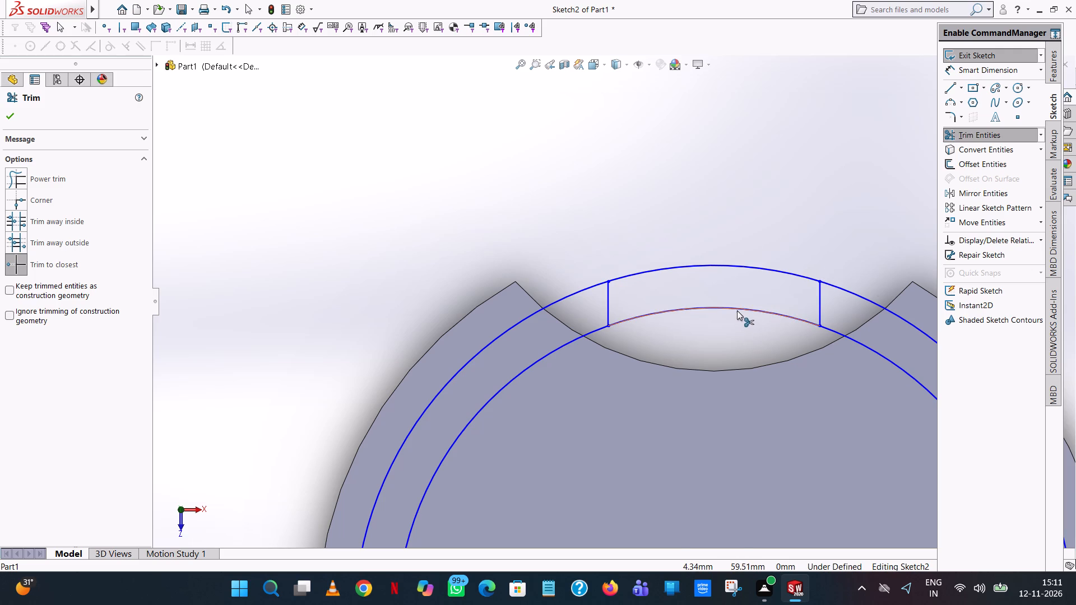
Trim the inner circle's segment between the vertical lines and the outer circle's portion beyond them, leaving the tab outline.
left_click(738, 309)
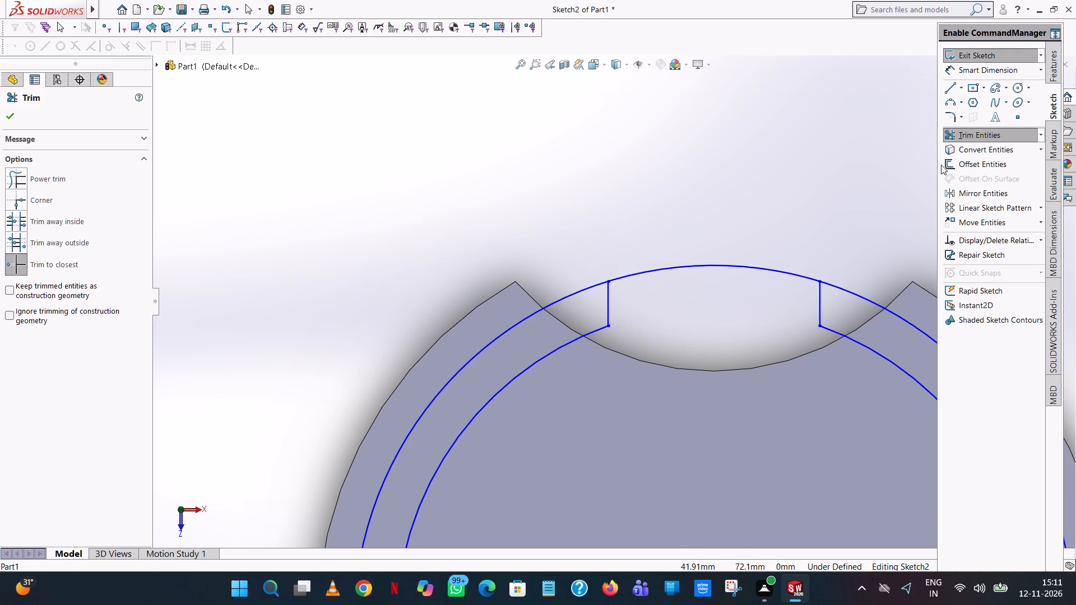
left_click(583, 288)
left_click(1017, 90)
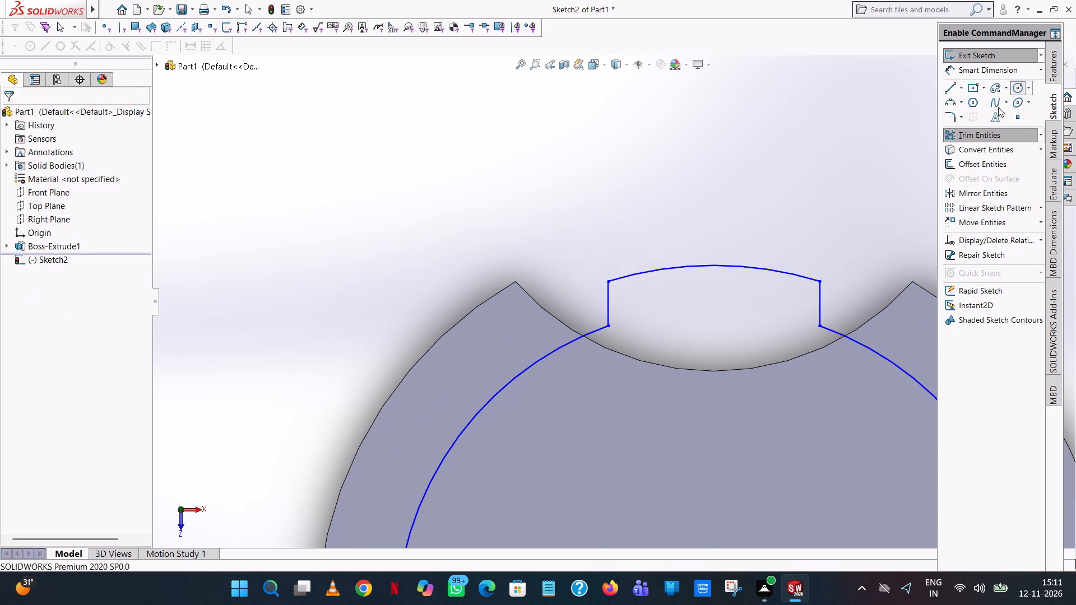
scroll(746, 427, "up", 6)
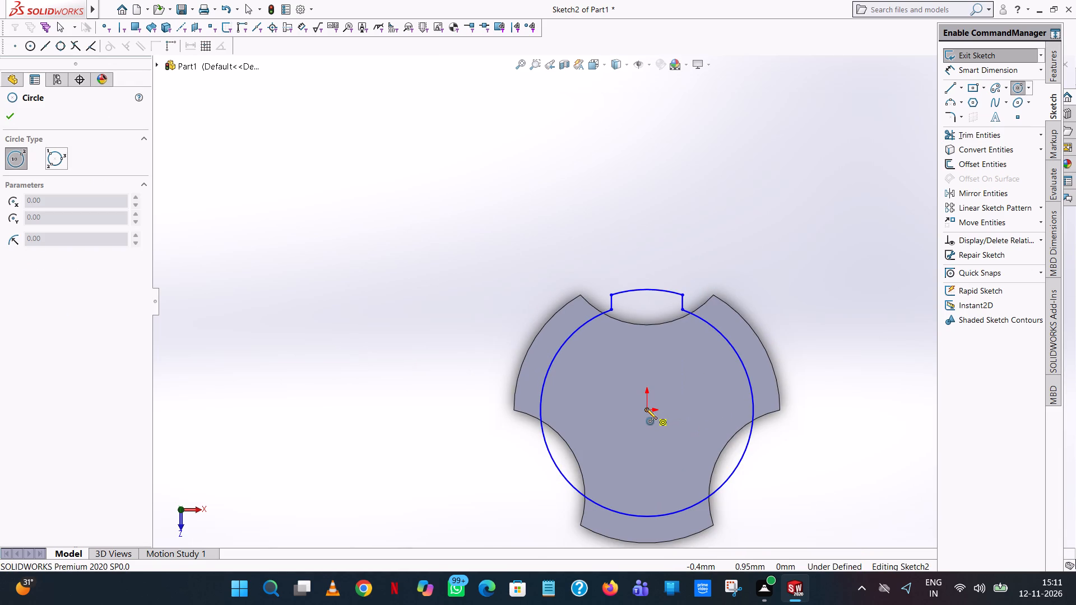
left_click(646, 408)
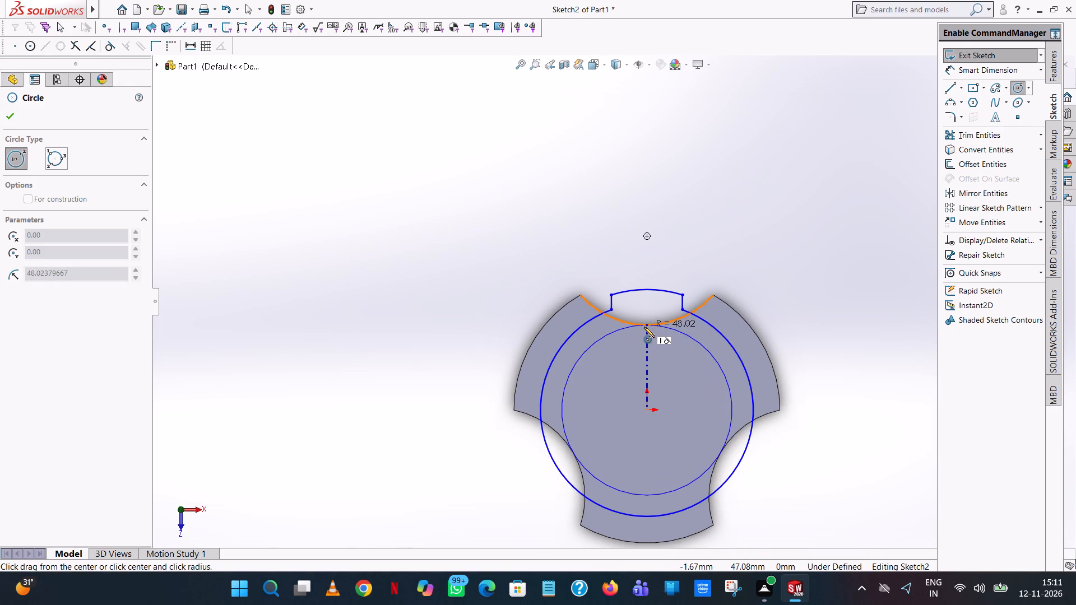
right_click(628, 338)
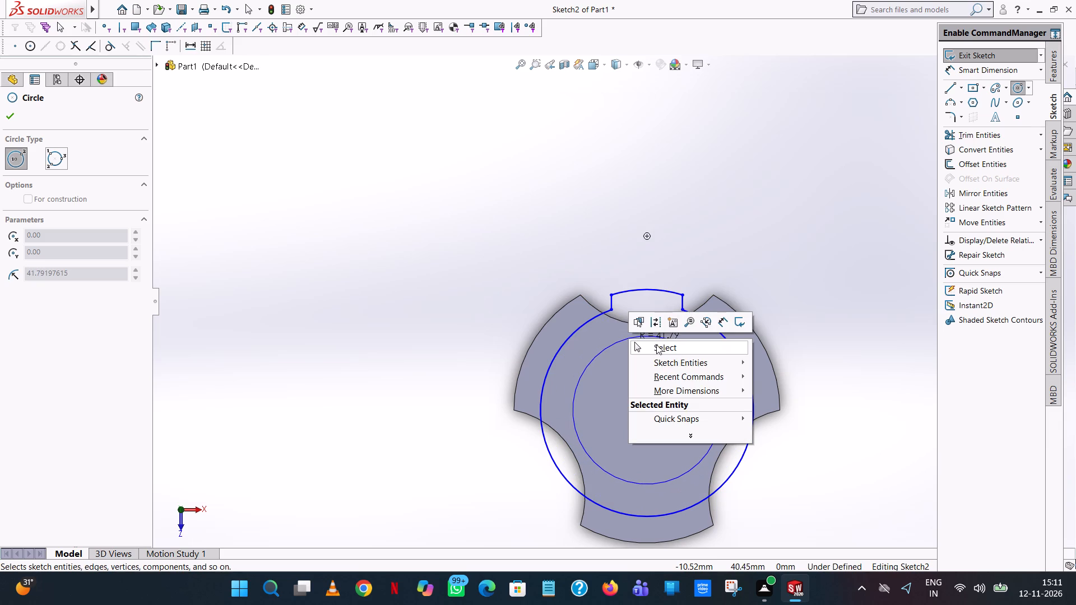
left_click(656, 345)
Sketch a three-point arc of 50 mm radius along the base's top notch edge, between the notch's two corners.
scroll(636, 306, "down", 3)
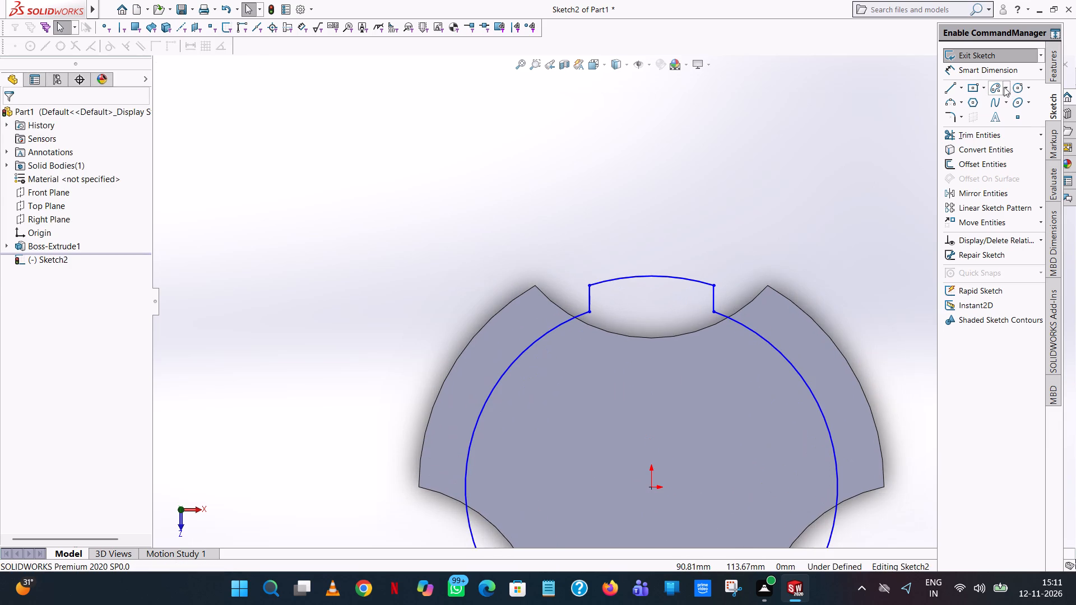
left_click(952, 105)
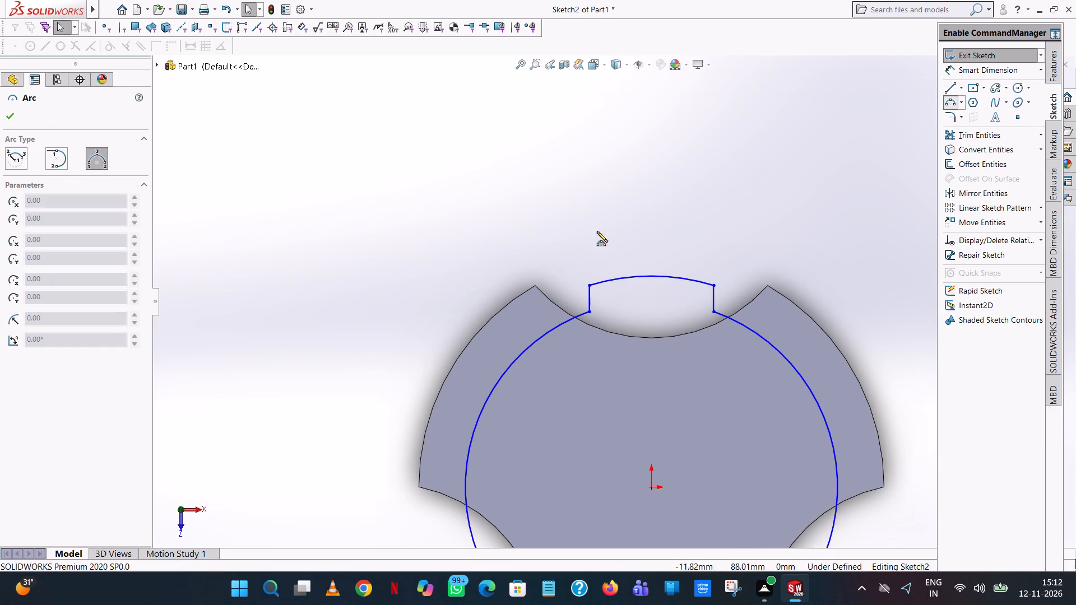
left_click(535, 285)
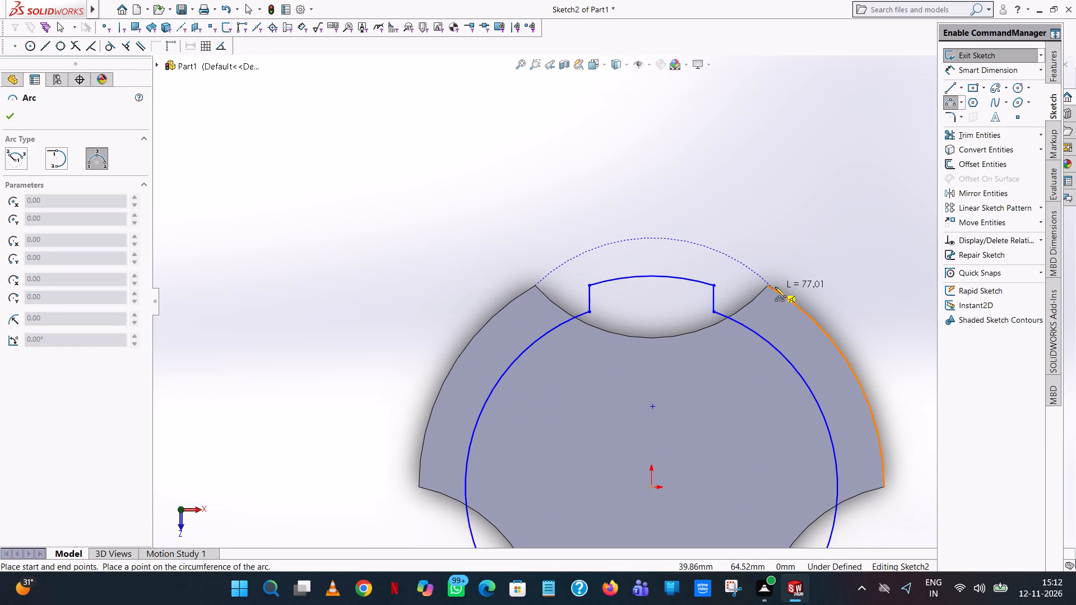
left_click(767, 285)
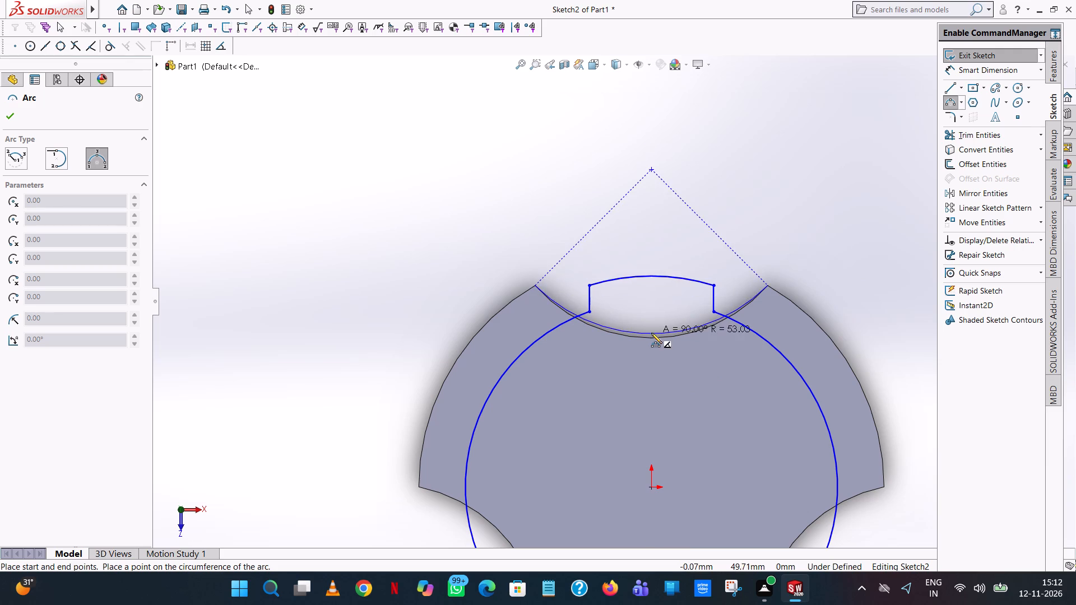
left_click(651, 337)
right_click(651, 337)
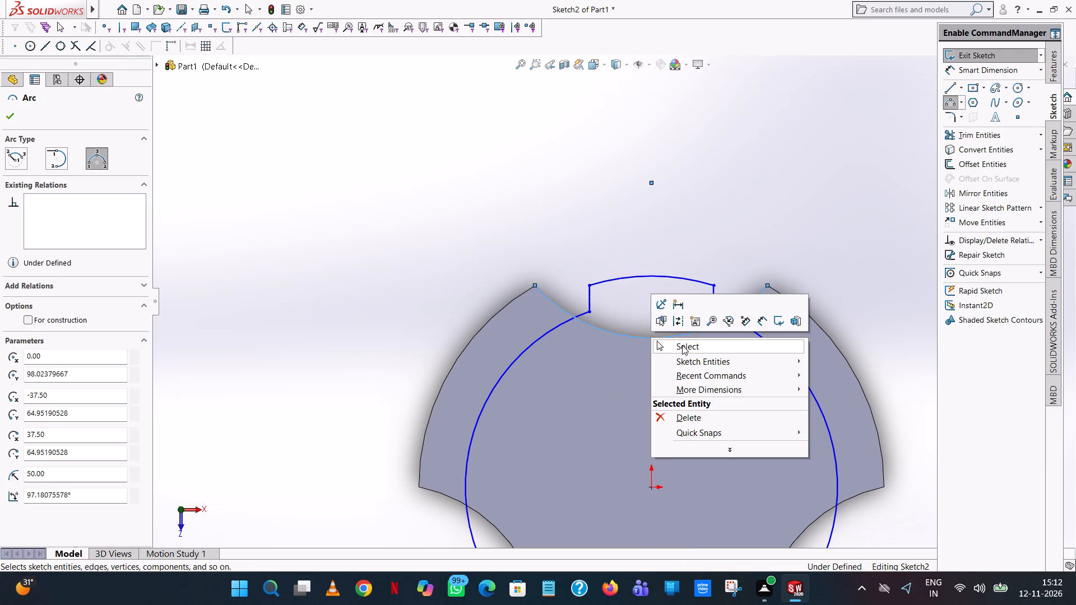
left_click(682, 345)
left_click(693, 332)
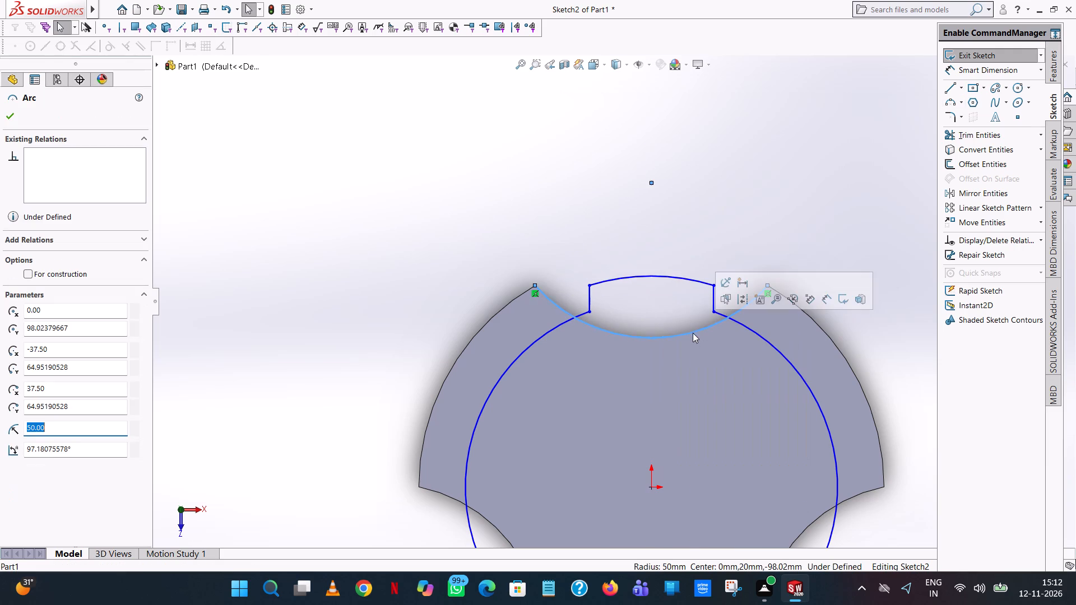
left_click(460, 215)
Trim the 60 mm circle's large portion beyond the notch arc and both outer ends of that arc, leaving a closed tab profile.
left_click(951, 133)
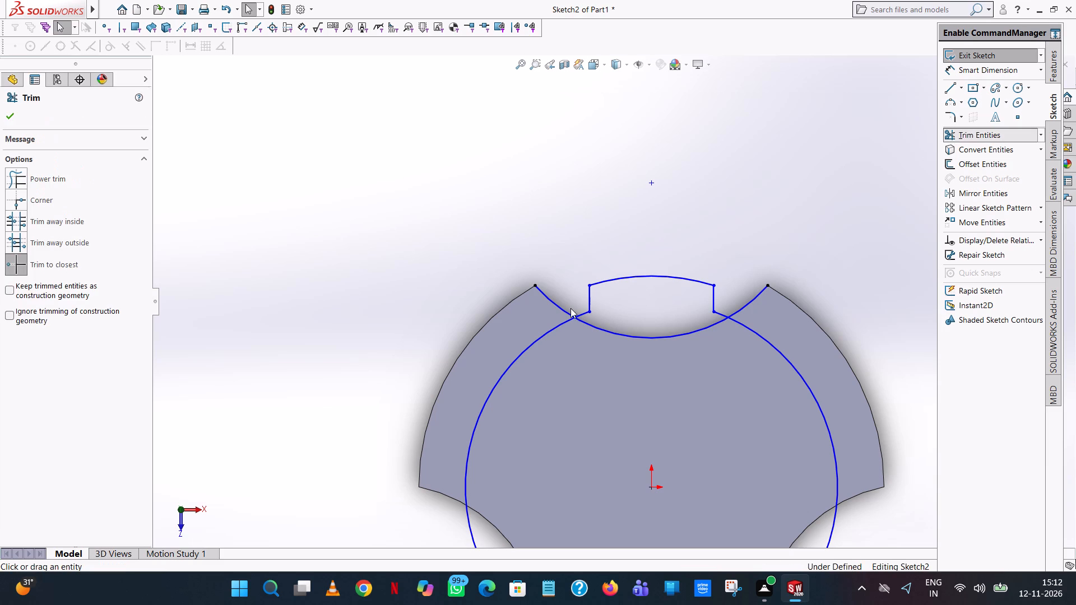
left_click(507, 374)
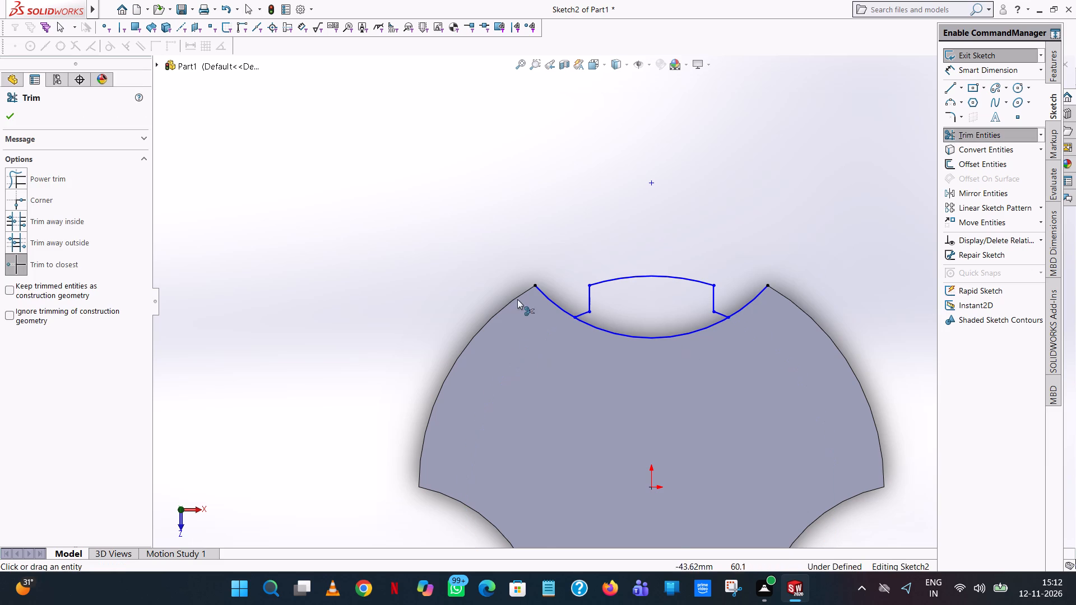
left_click(543, 294)
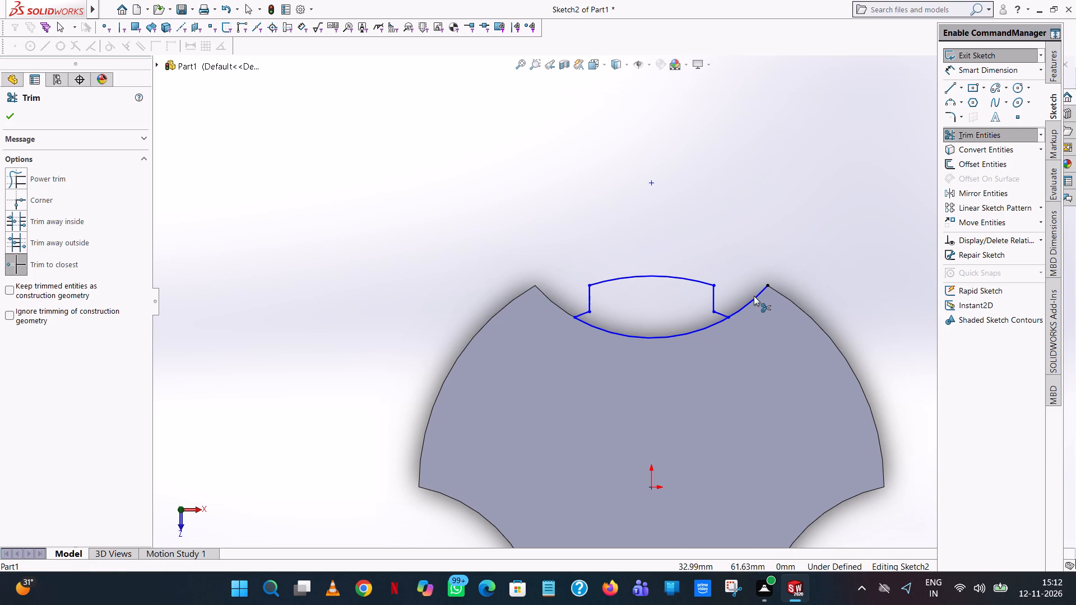
left_click(754, 296)
left_click(16, 112)
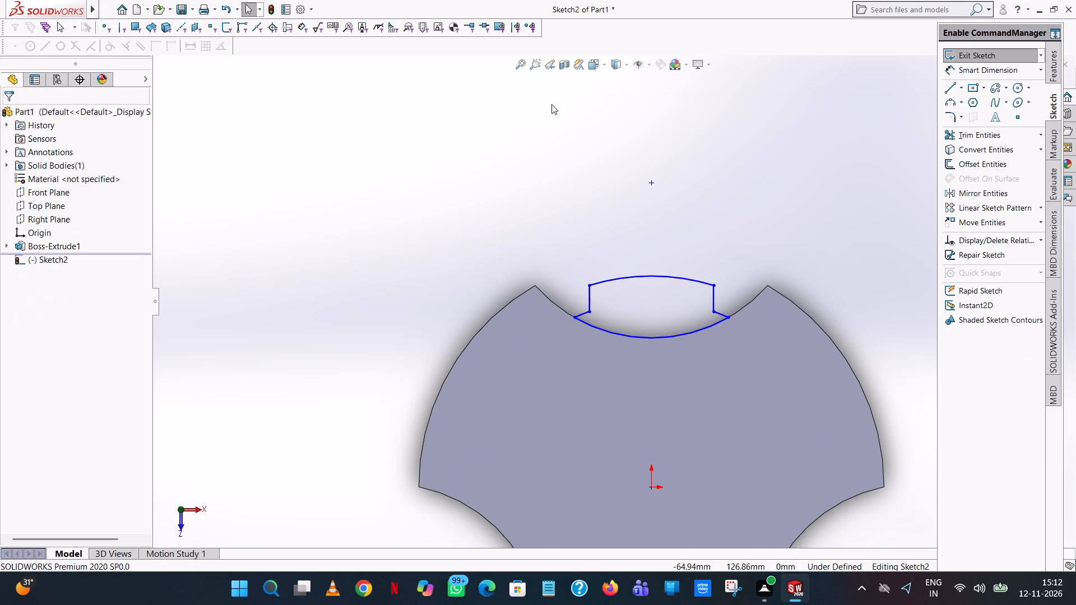
left_click(597, 148)
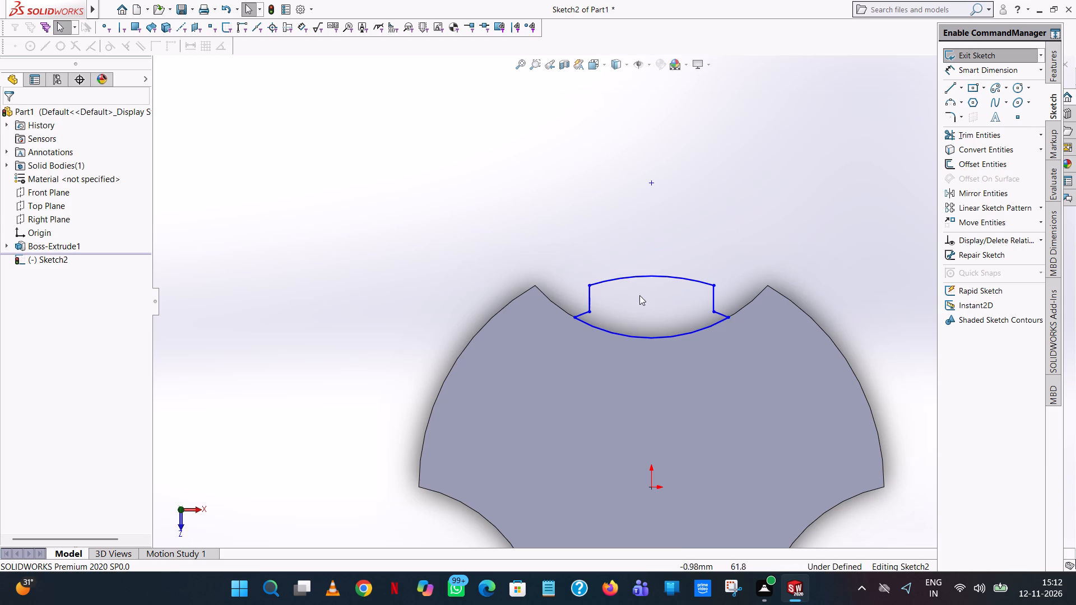
Circular-pattern all the arcs and lines of the closed tab profile about the origin, with 3 equally spaced instances over 360°.
scroll(720, 323, "up", 2)
scroll(672, 395, "up", 1)
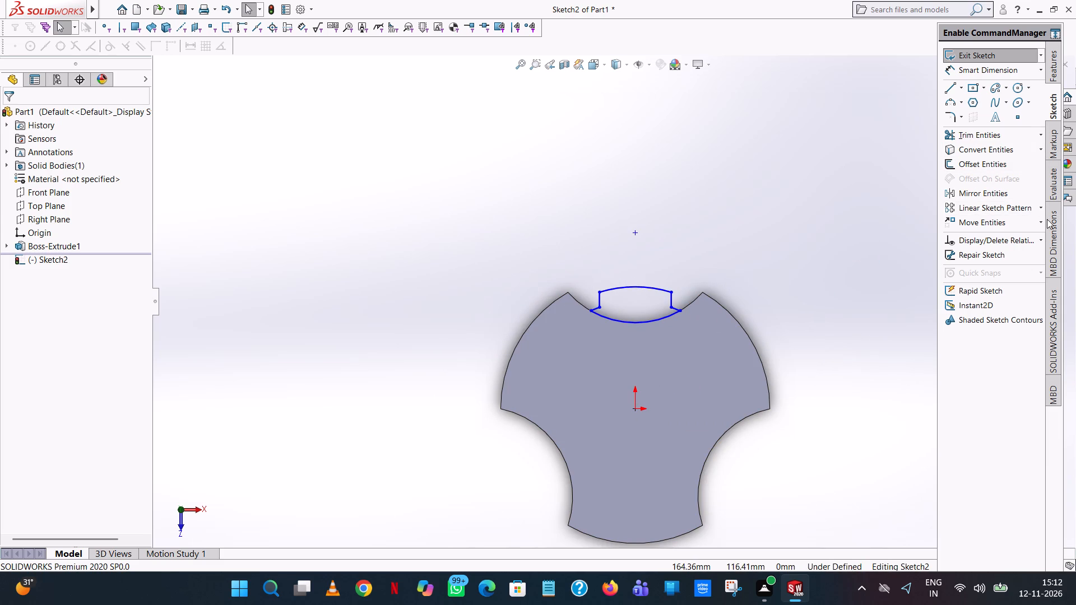
left_click(1041, 203)
left_click(1017, 222)
left_click(642, 287)
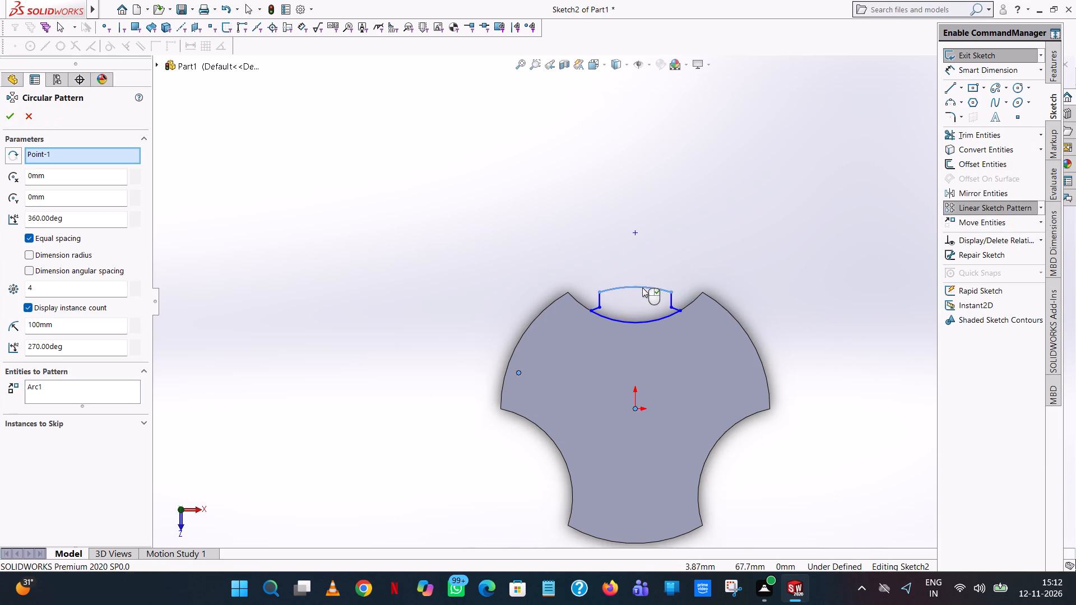
left_click(597, 300)
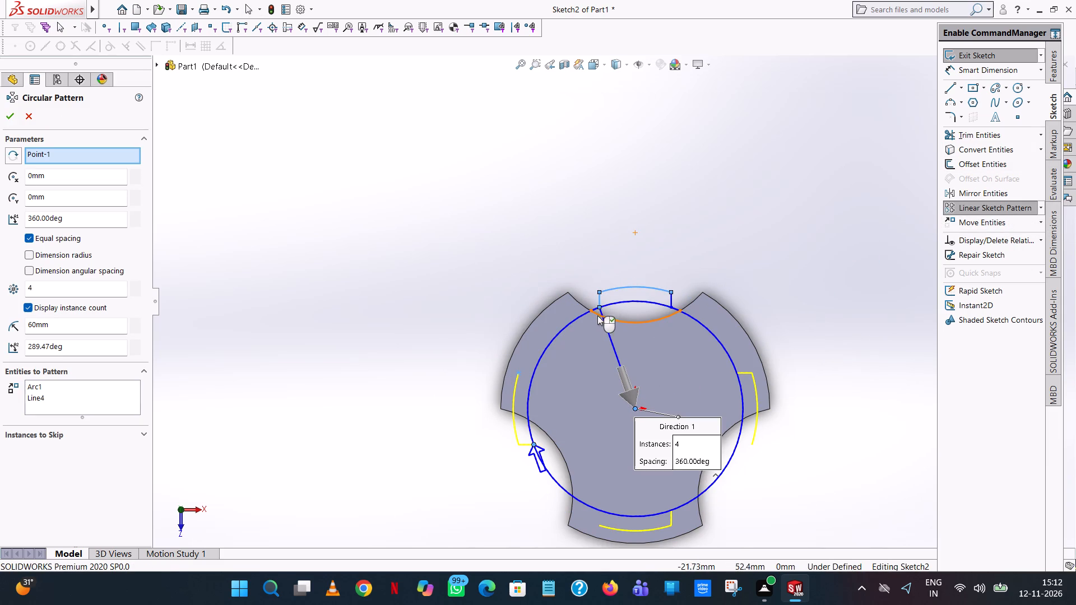
scroll(620, 317, "down", 8)
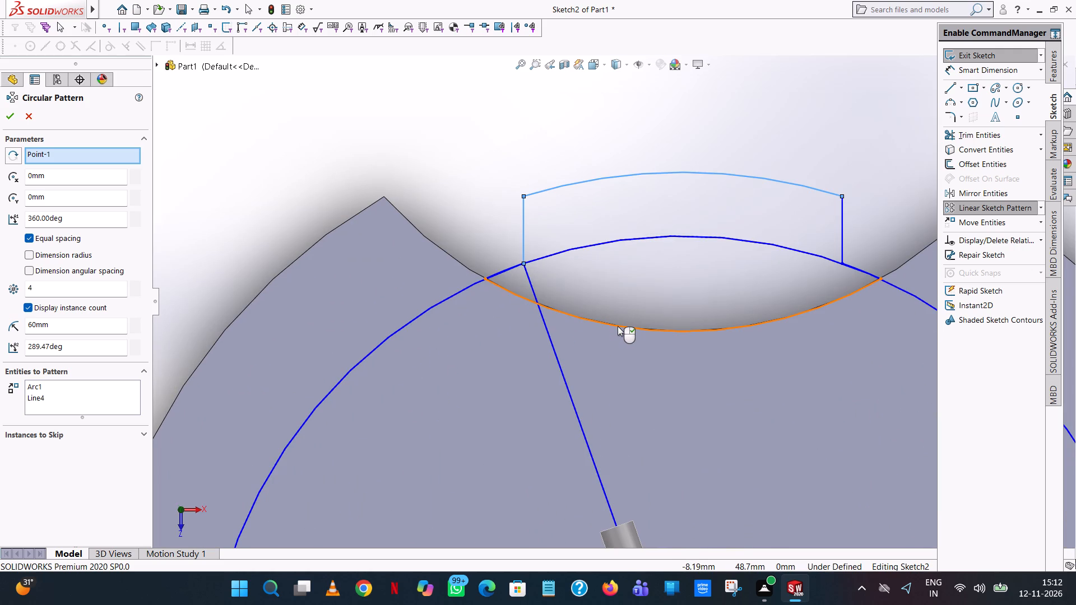
left_click(862, 268)
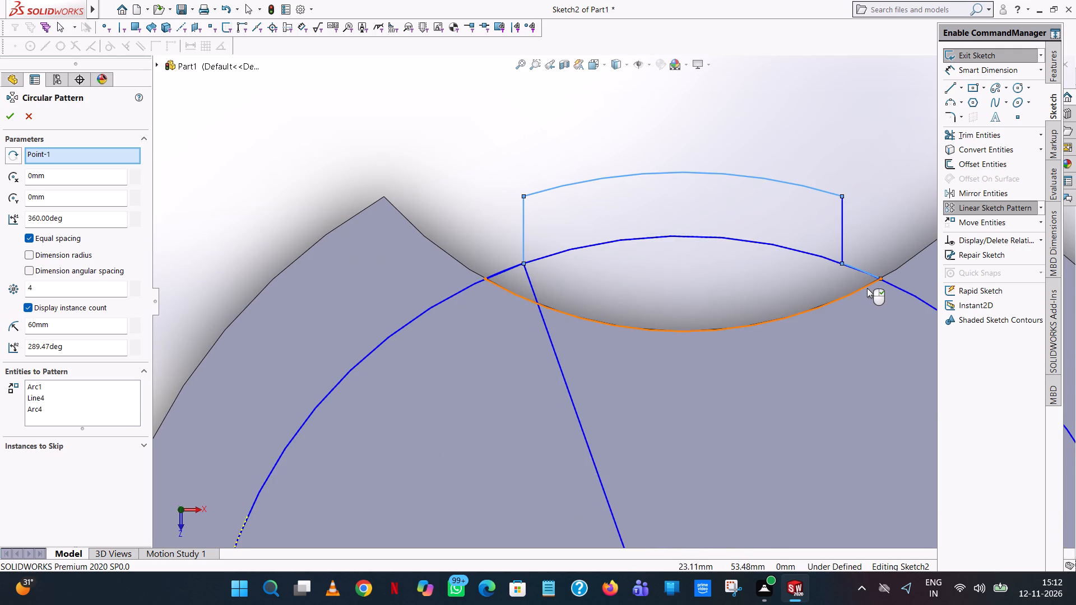
left_click(867, 287)
left_click(508, 271)
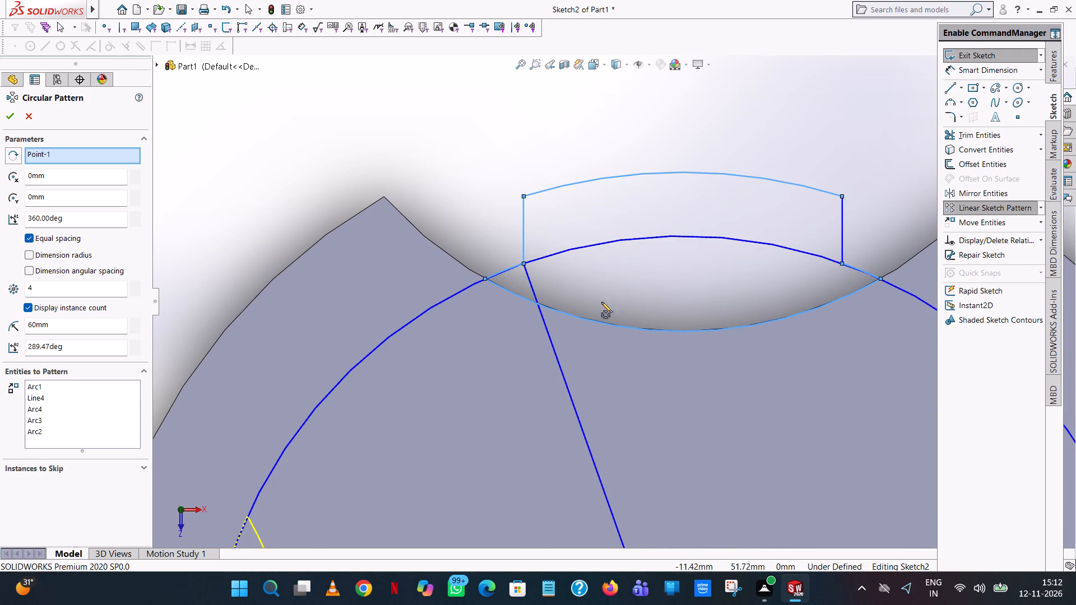
scroll(736, 283, "up", 5)
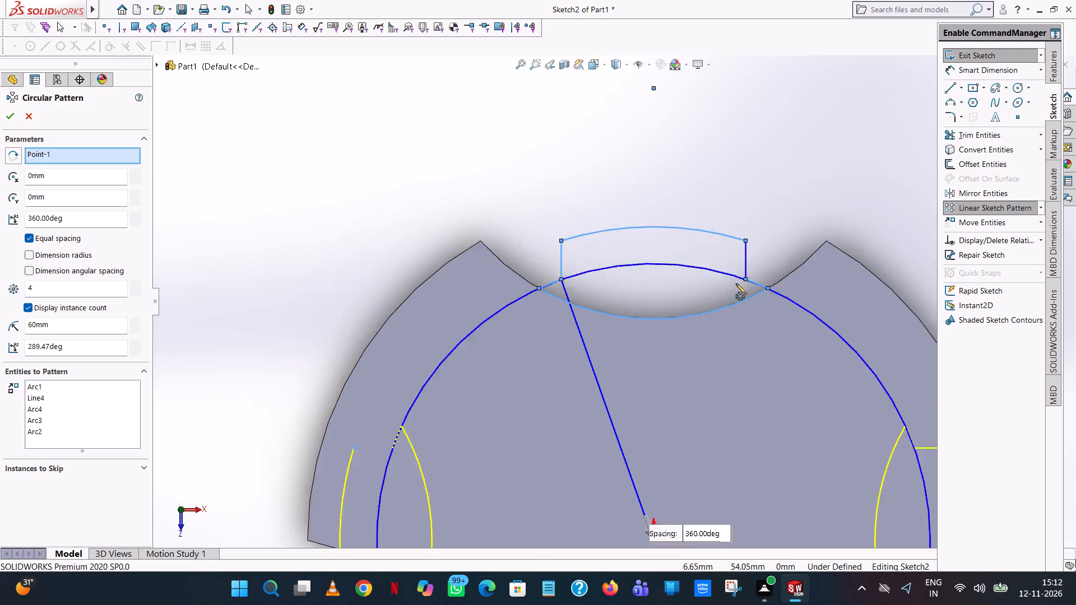
scroll(736, 283, "up", 4)
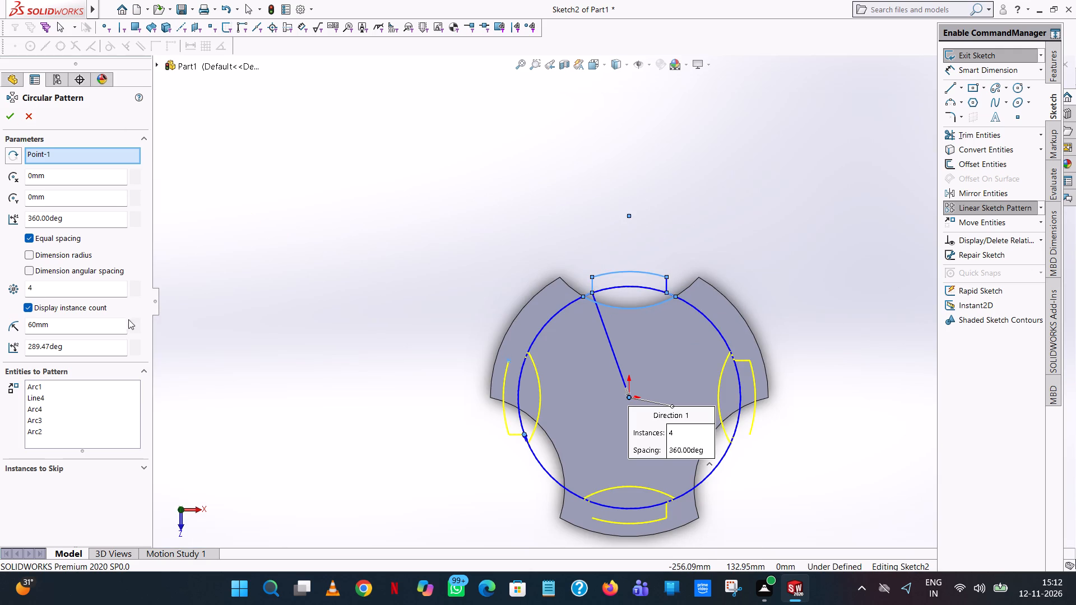
left_click(136, 291)
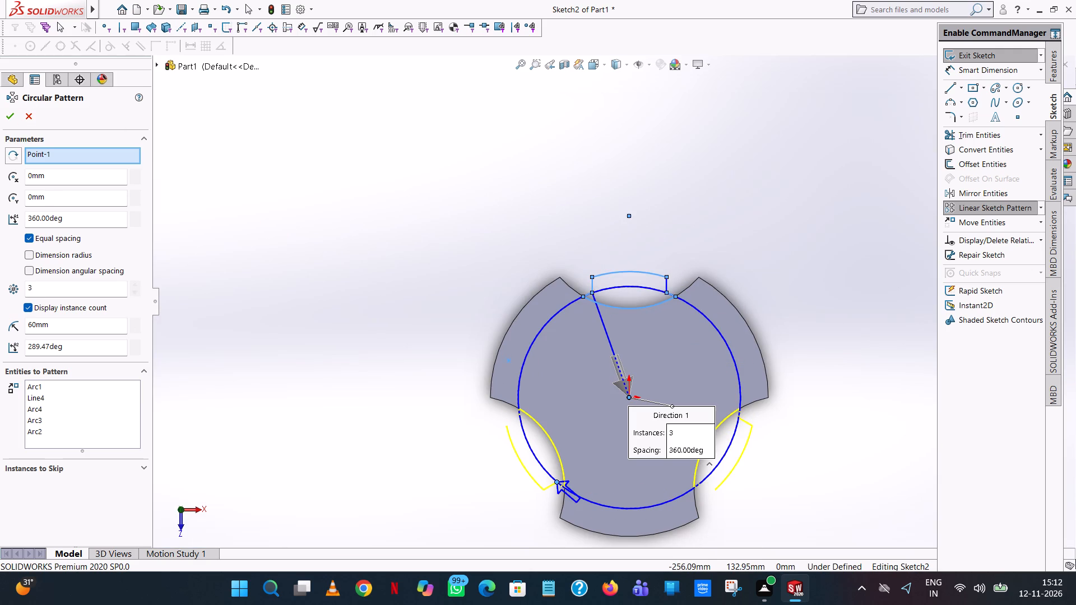
scroll(578, 462, "down", 7)
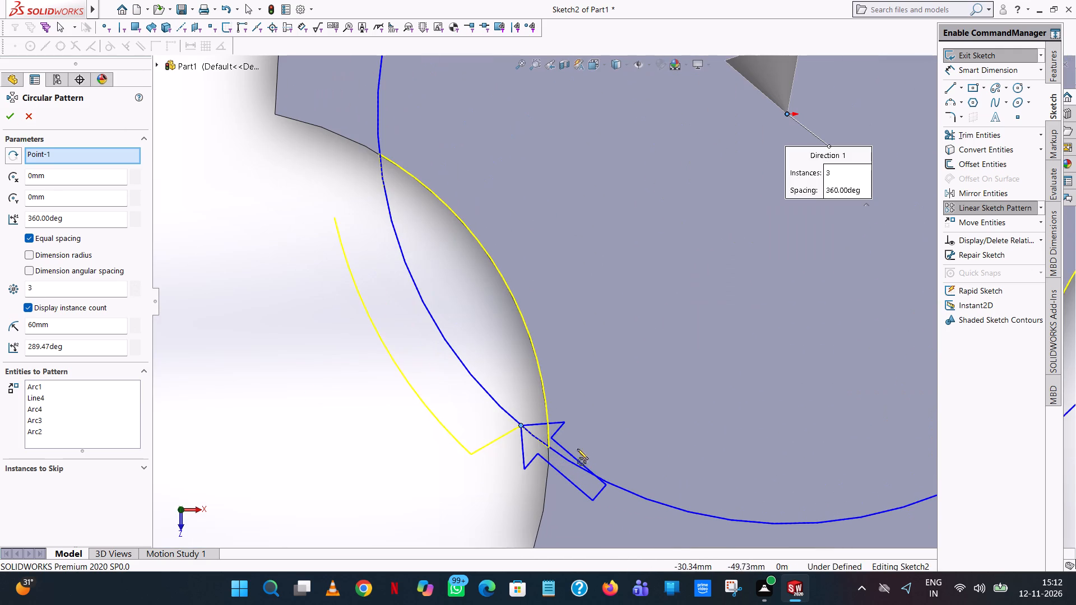
scroll(433, 284, "up", 6)
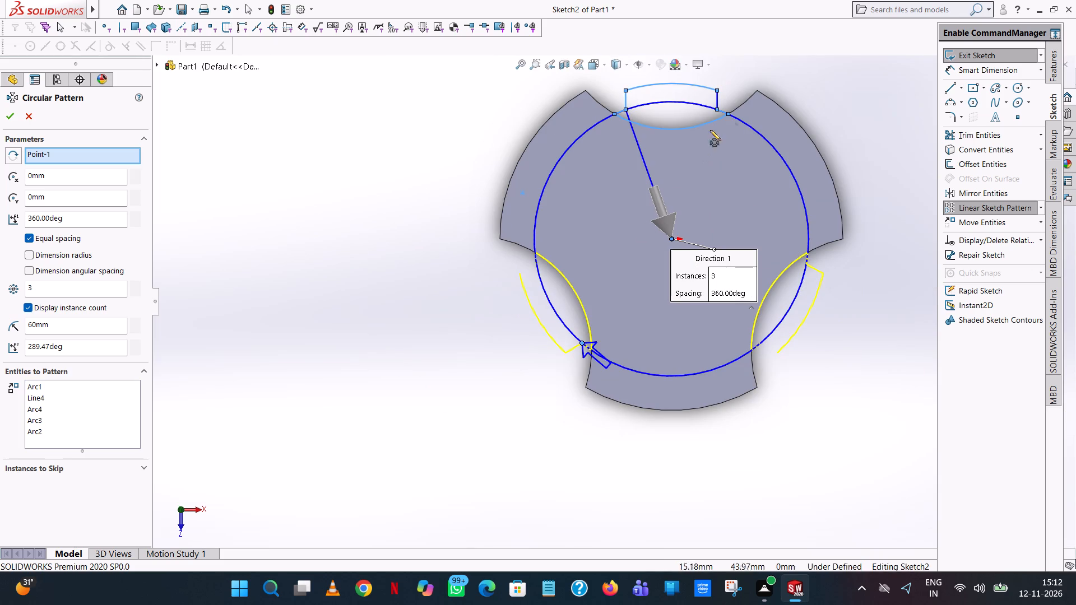
left_click(718, 99)
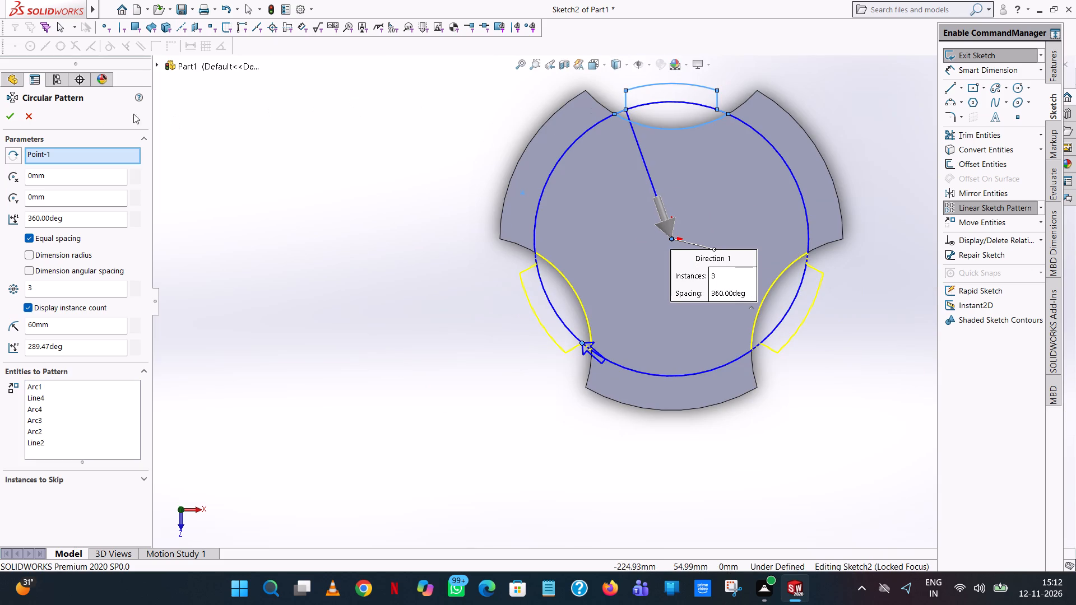
left_click(5, 113)
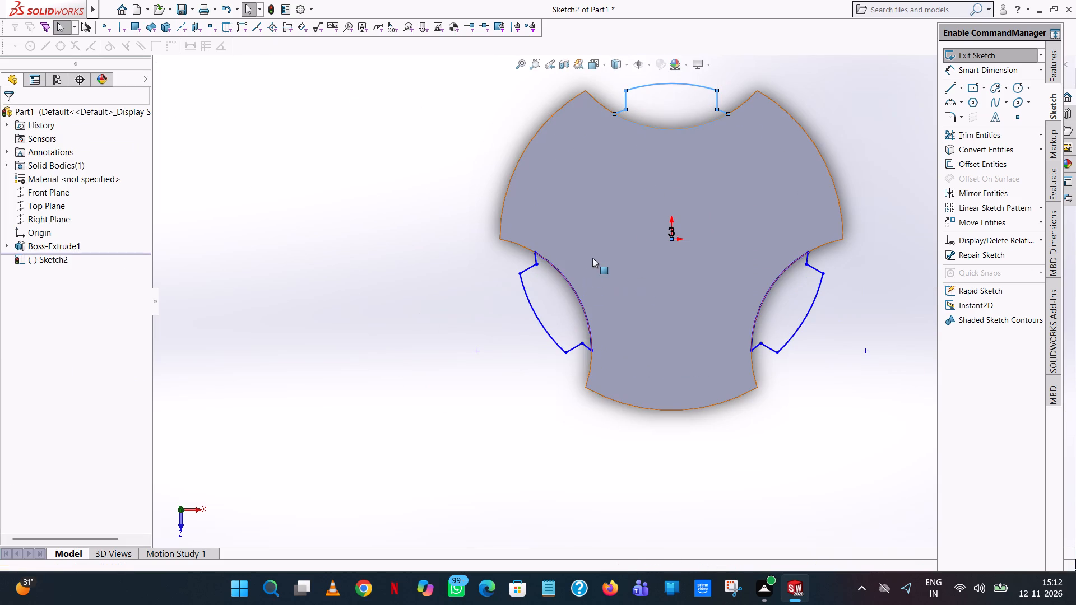
scroll(594, 257, "down", 1)
left_click(265, 235)
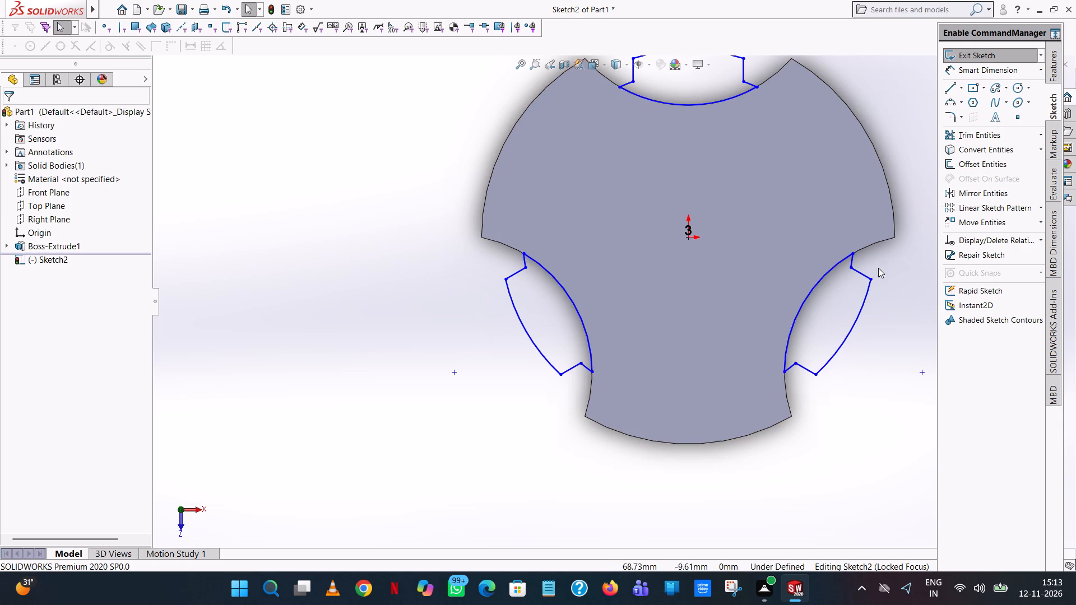
Dimension the radius of the outer arc of the lower-right tab profile.
scroll(636, 243, "up", 3)
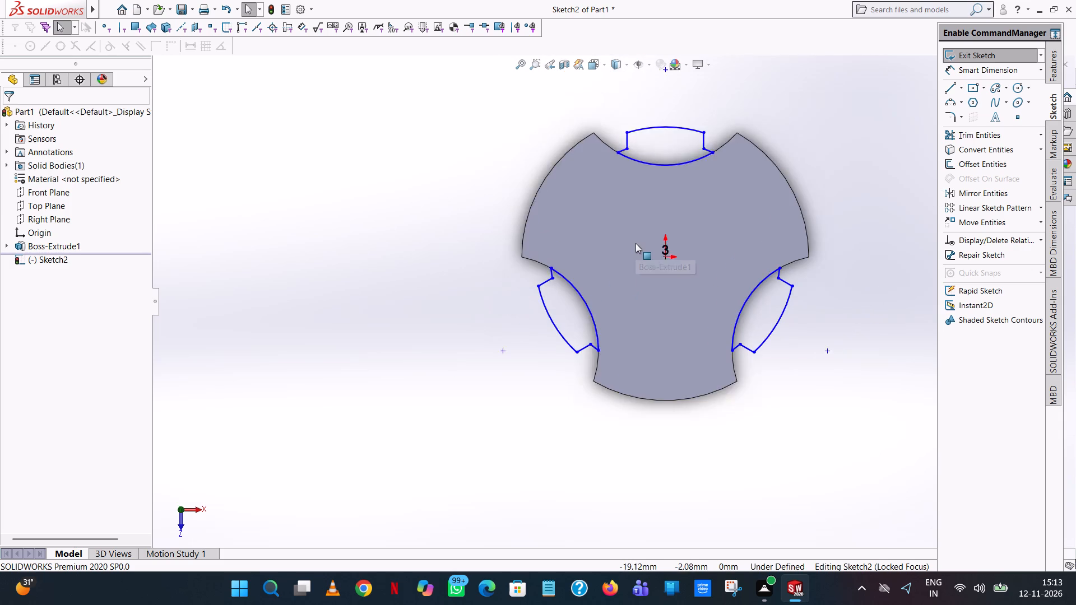
scroll(674, 165, "down", 1)
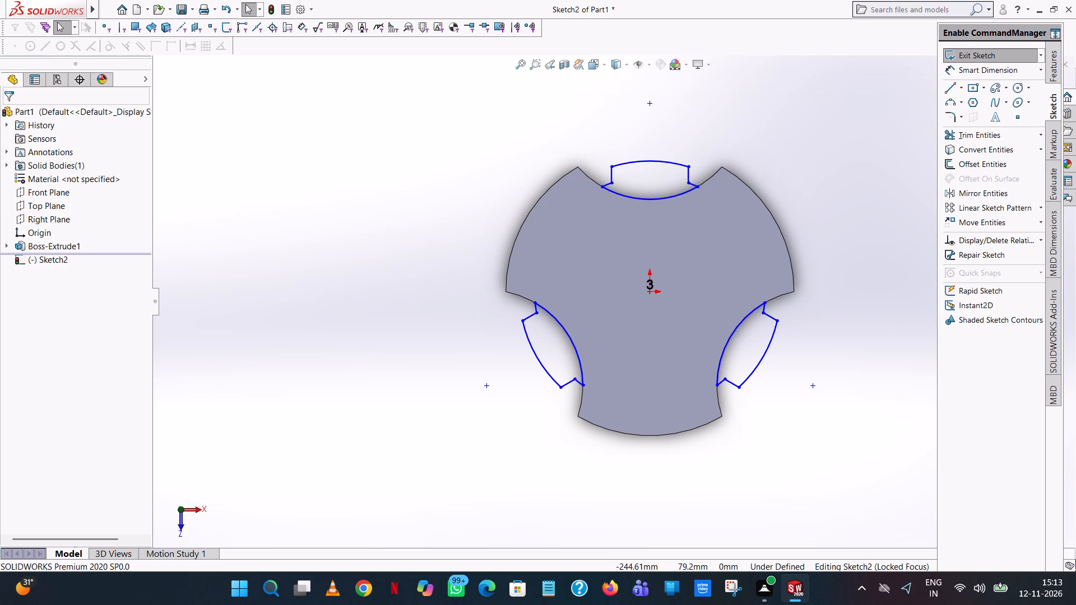
left_click(1003, 68)
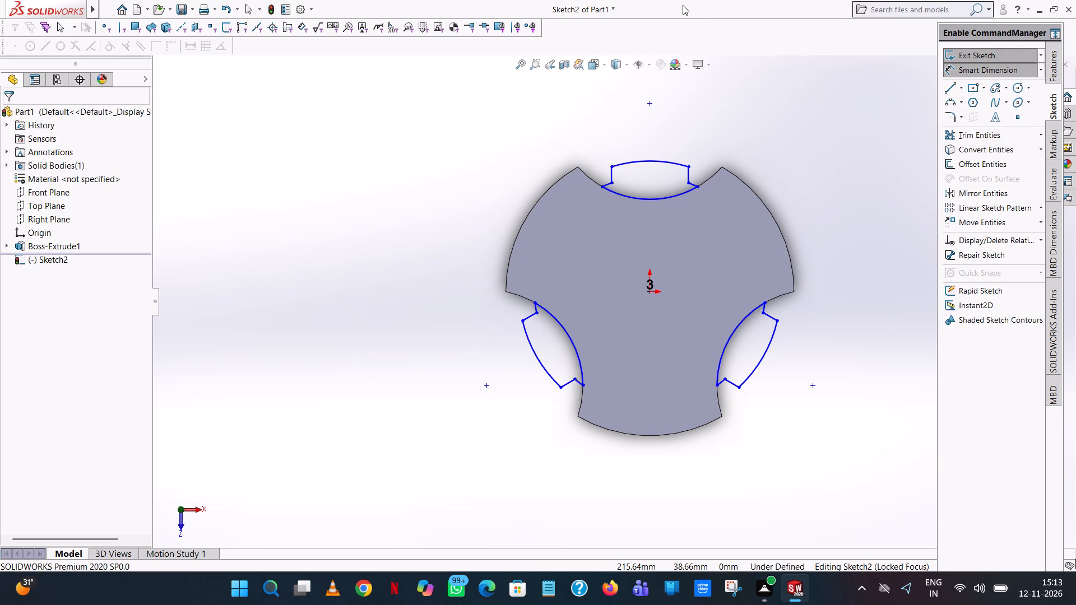
left_click(770, 348)
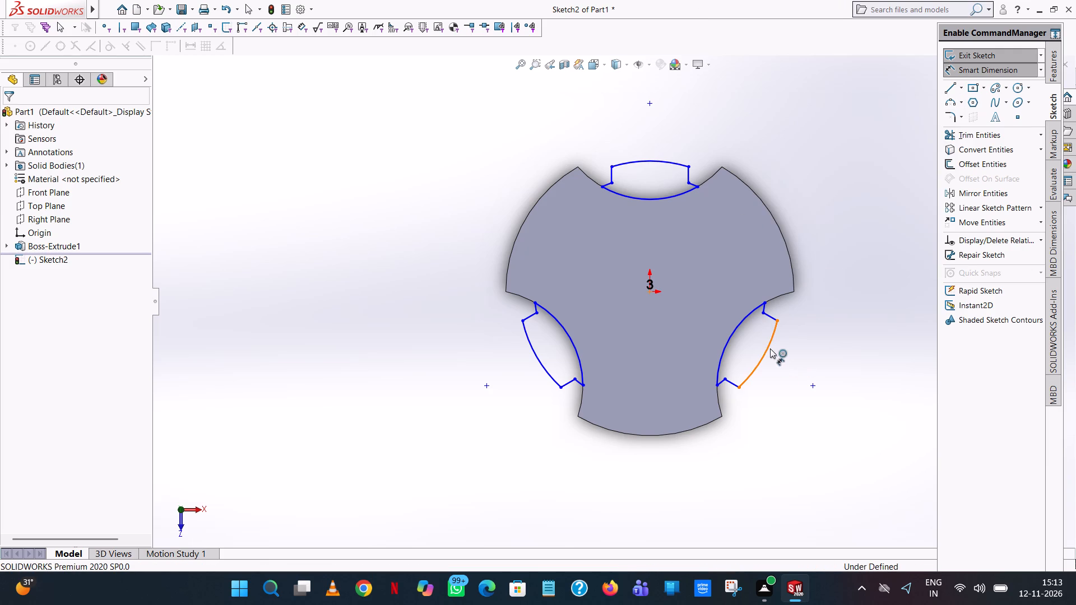
left_click(871, 342)
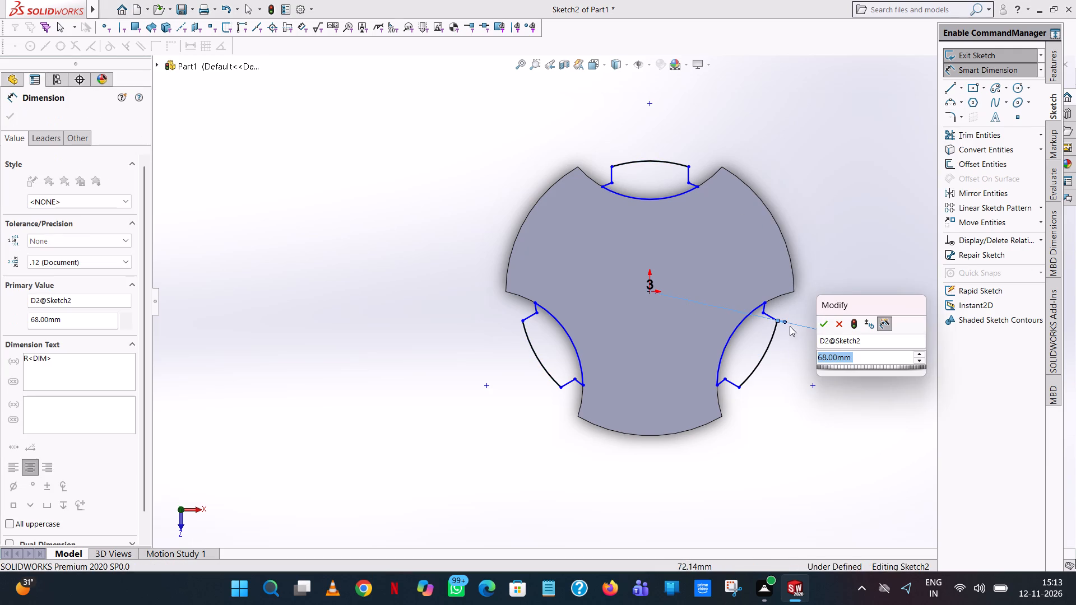
left_click(827, 322)
left_click(840, 243)
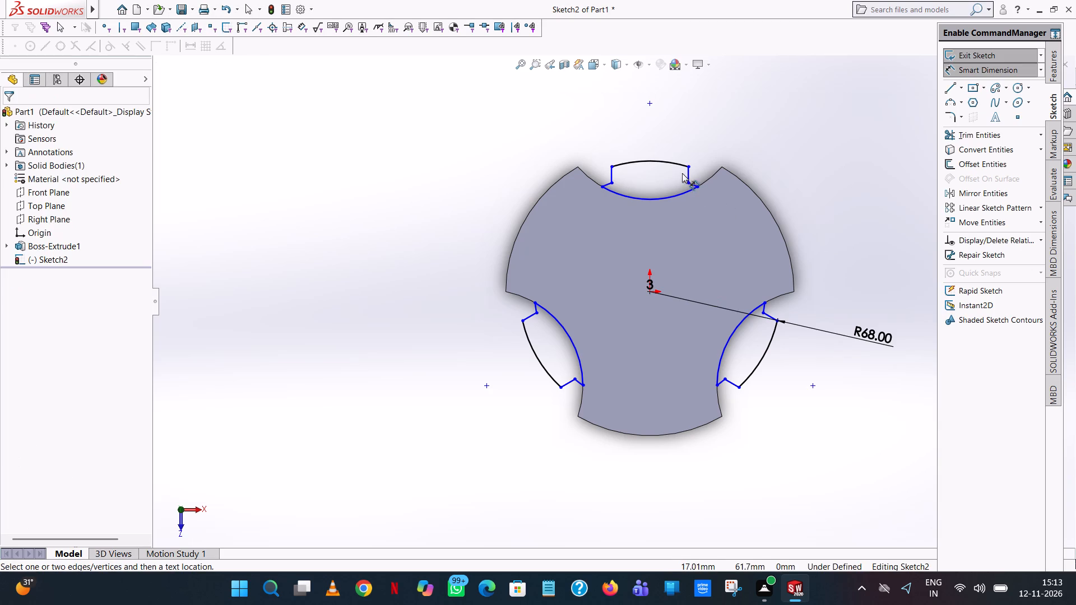
Dimension the radius of the lower-left tab's inner notch arc and place its text close to the arc, inside the tab.
left_click(574, 339)
left_click(500, 376)
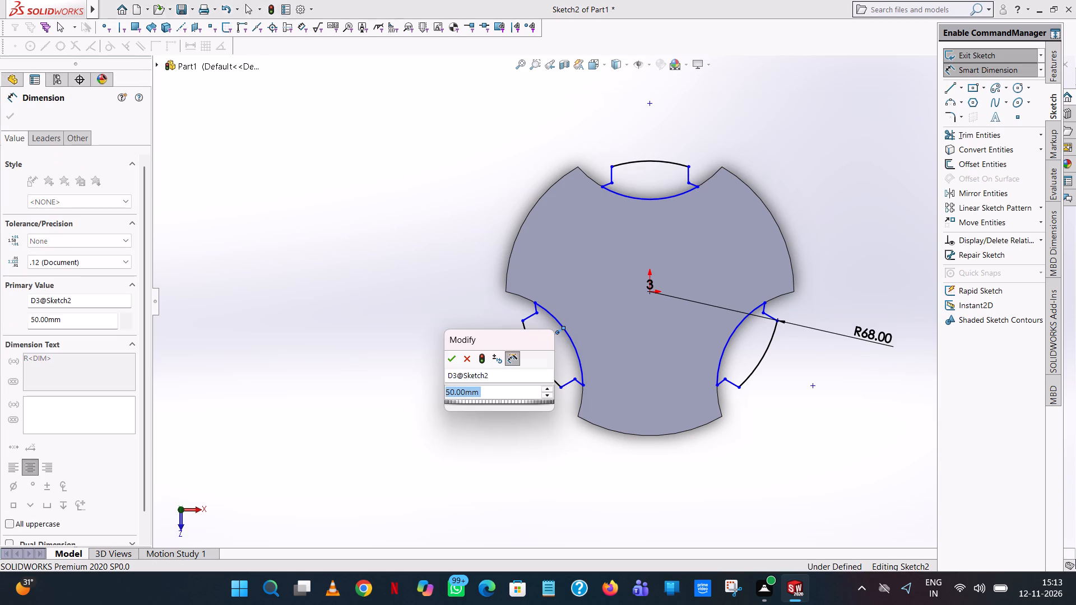
left_click(448, 369)
left_click(451, 354)
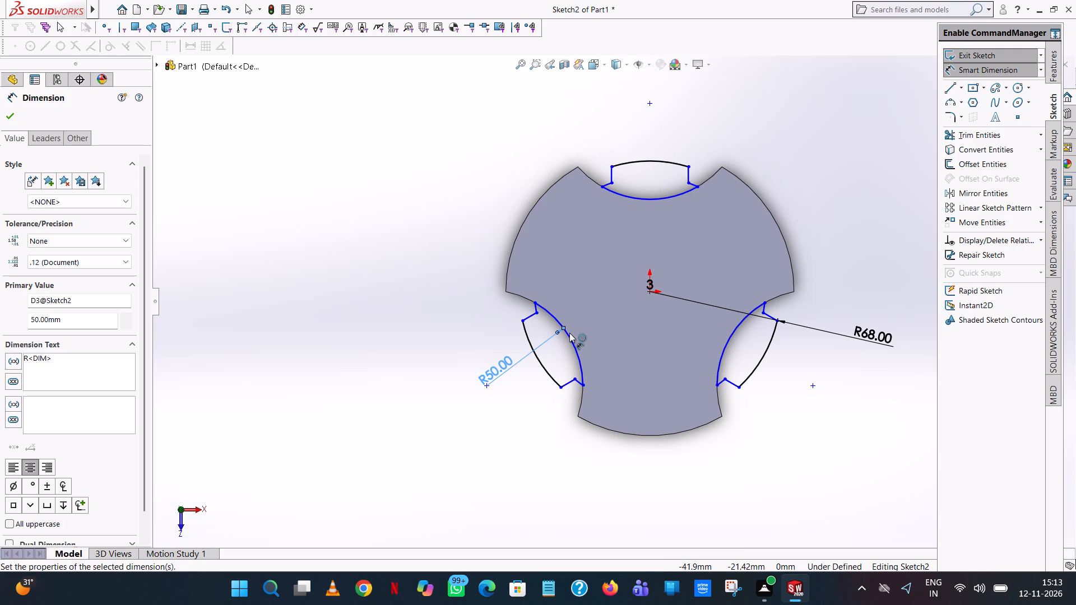
left_click(486, 387)
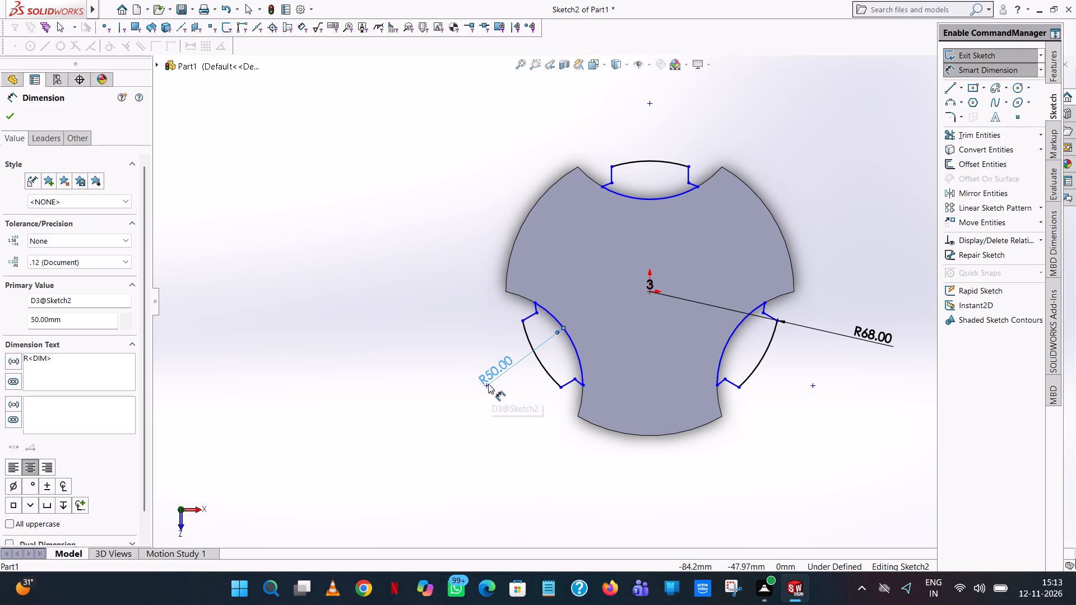
left_click_drag(491, 368, 542, 340)
left_click(464, 356)
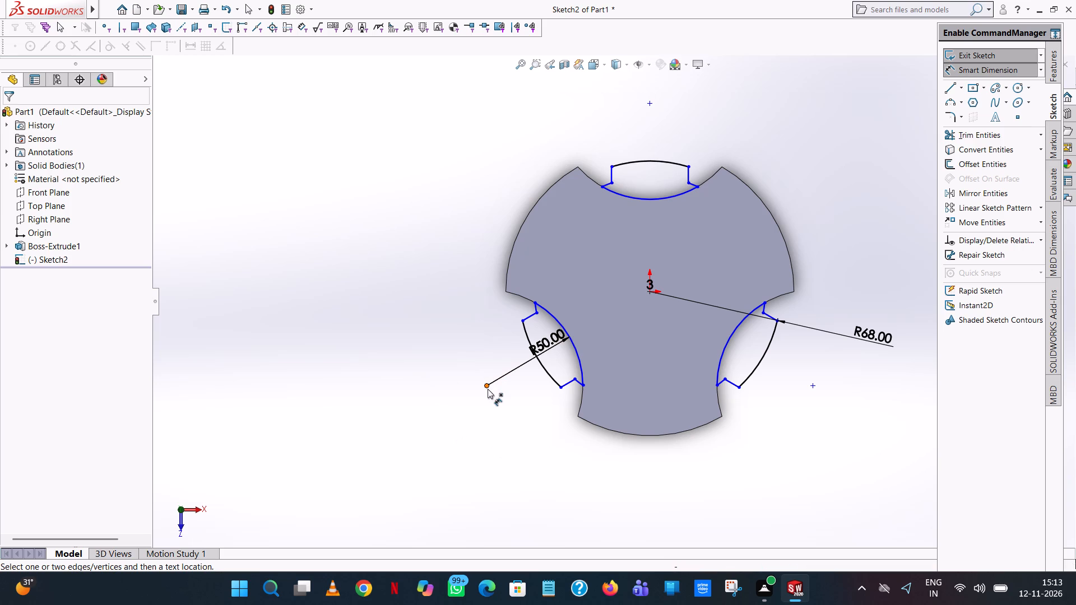
Dimension the vertical and horizontal distances between the lower-left notch arc's centre point and the origin.
left_click(487, 389)
left_click(650, 292)
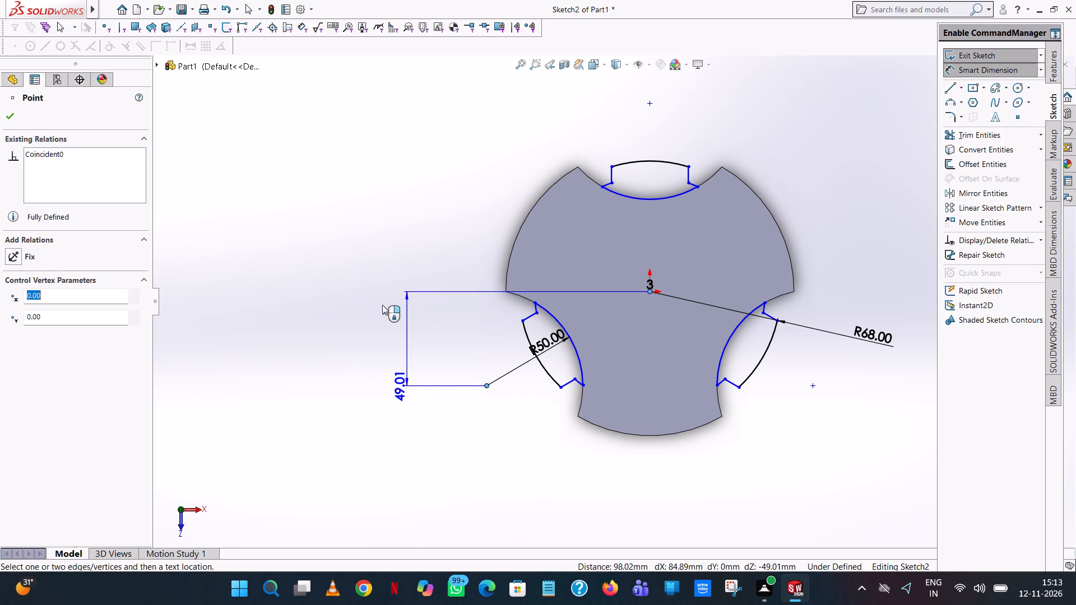
left_click(365, 308)
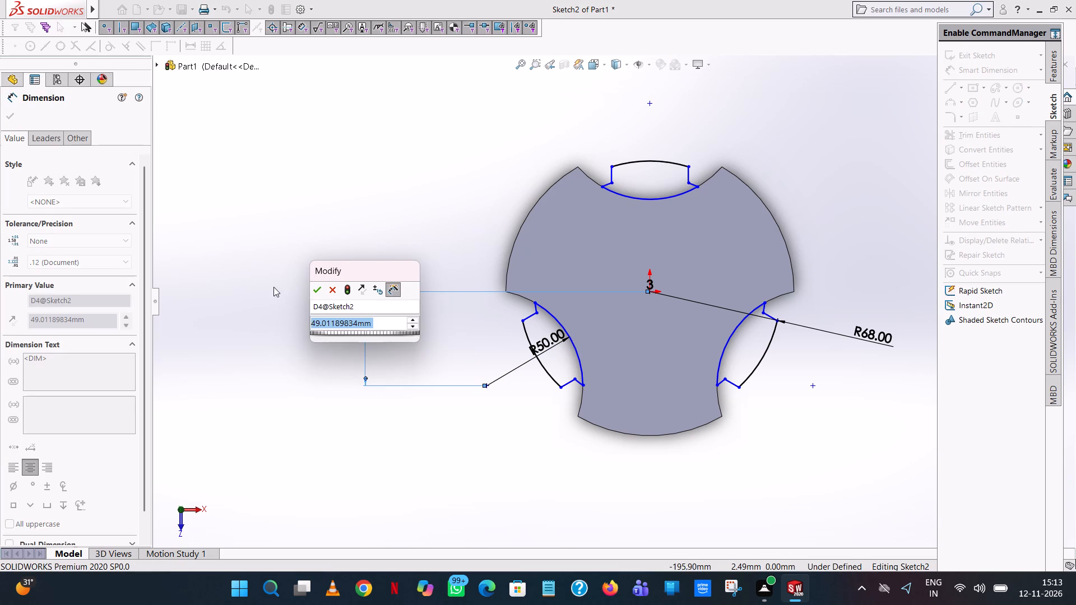
left_click(311, 288)
left_click(345, 184)
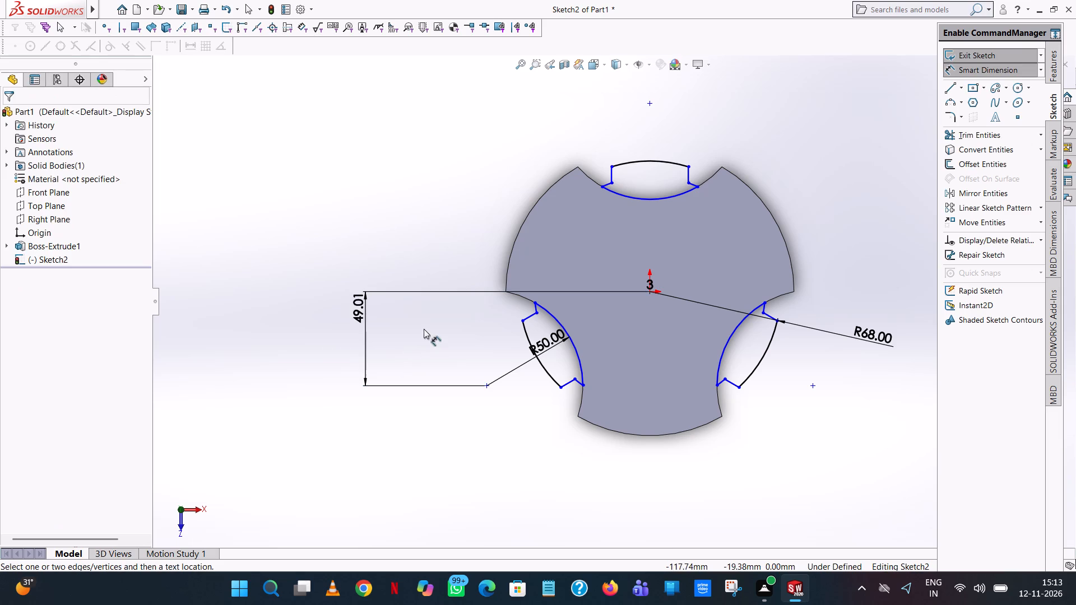
left_click(485, 387)
left_click(650, 292)
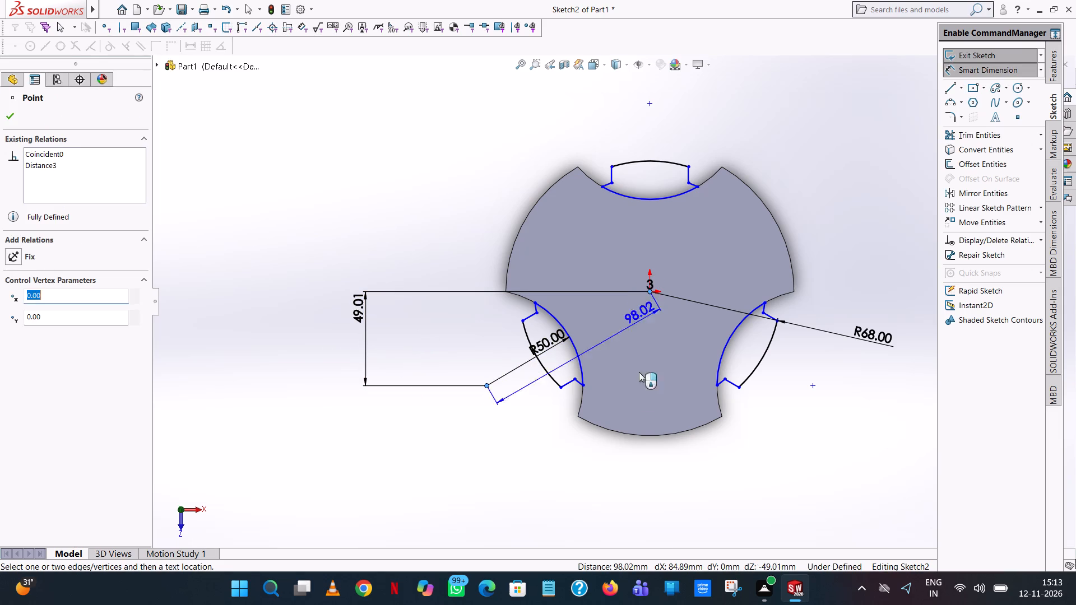
left_click(597, 486)
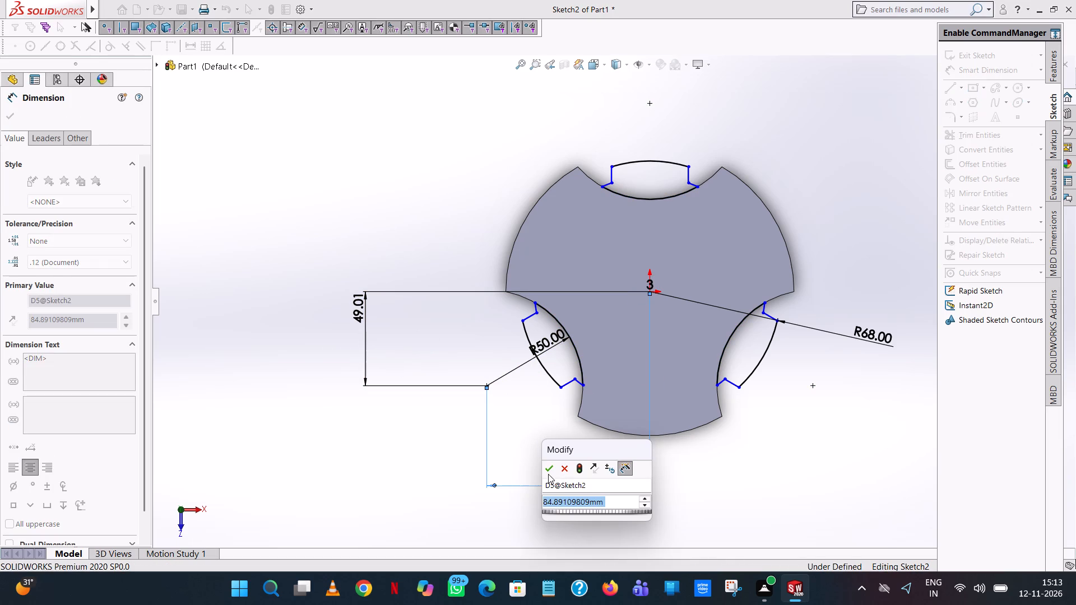
left_click(548, 469)
left_click(427, 345)
Dimension the radius of the short arc at the upper end of the lower-left tab profile.
scroll(540, 328, "down", 6)
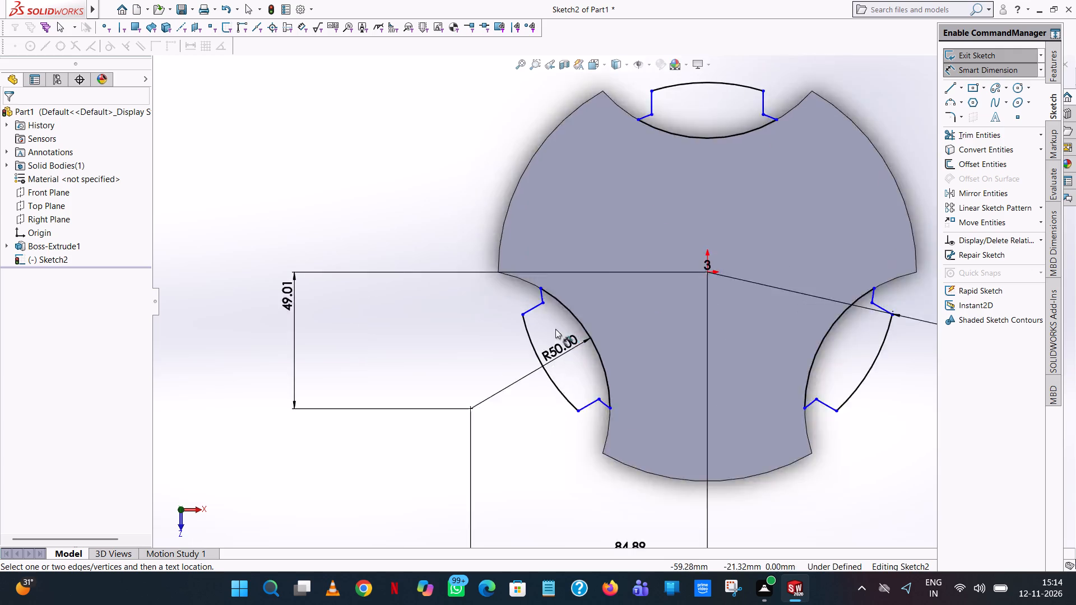
scroll(555, 329, "down", 3)
left_click(563, 194)
scroll(439, 224, "up", 6)
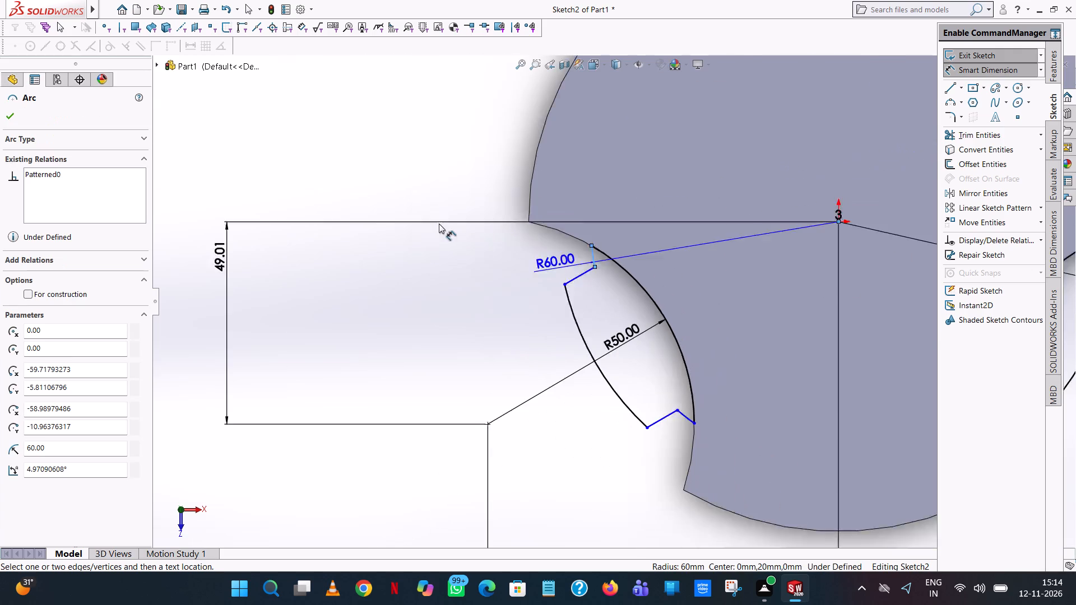
scroll(439, 224, "up", 2)
left_click(359, 292)
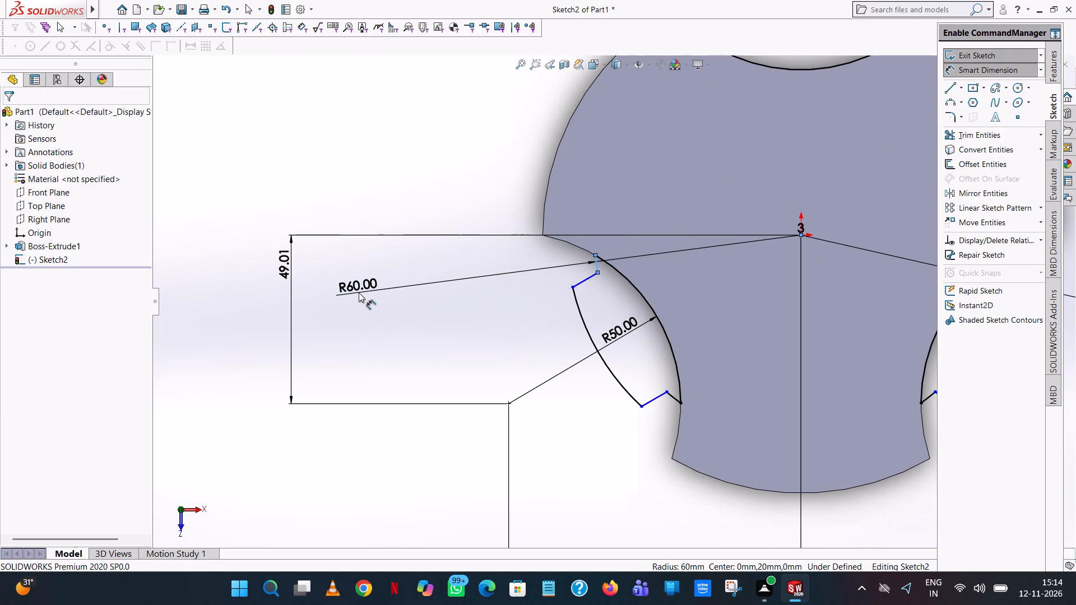
left_click(310, 277)
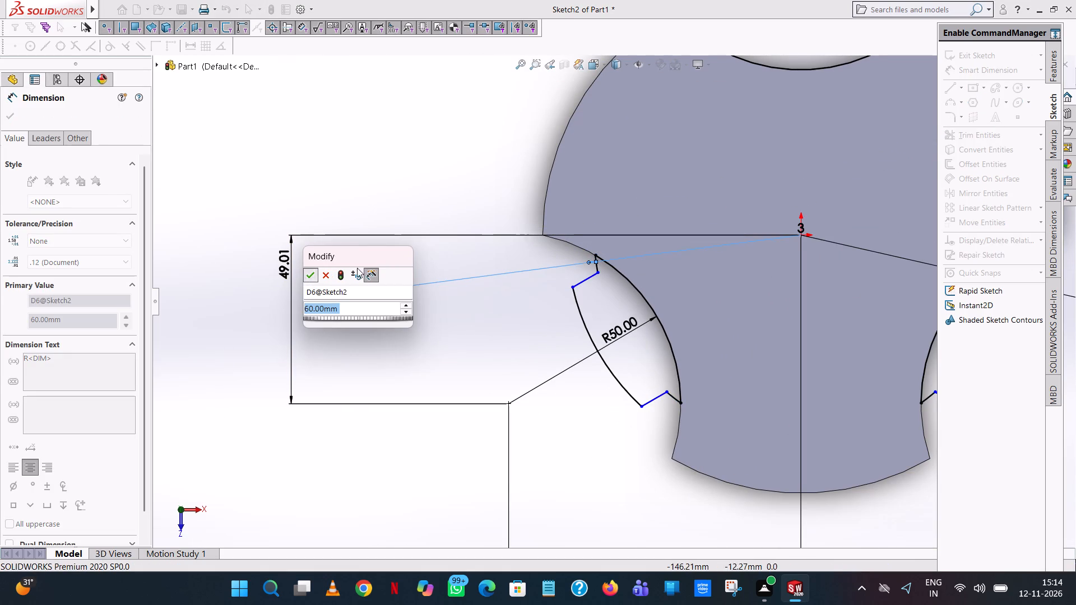
left_click(500, 269)
Dimension the lengths of the two short straight end lines at the upper and lower ends of the lower-left tab profile.
left_click(586, 278)
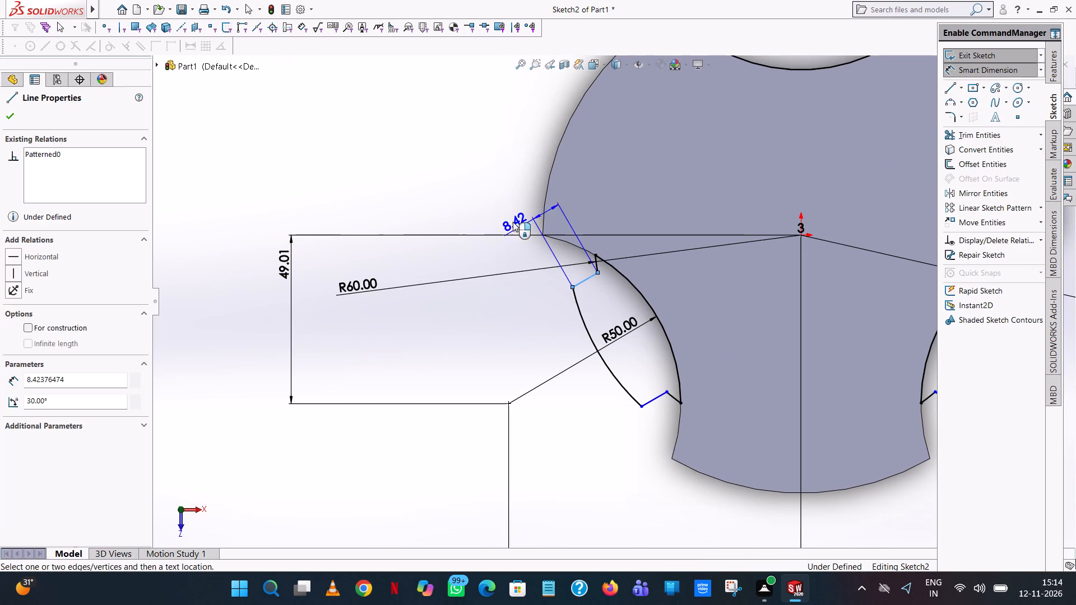
left_click(507, 215)
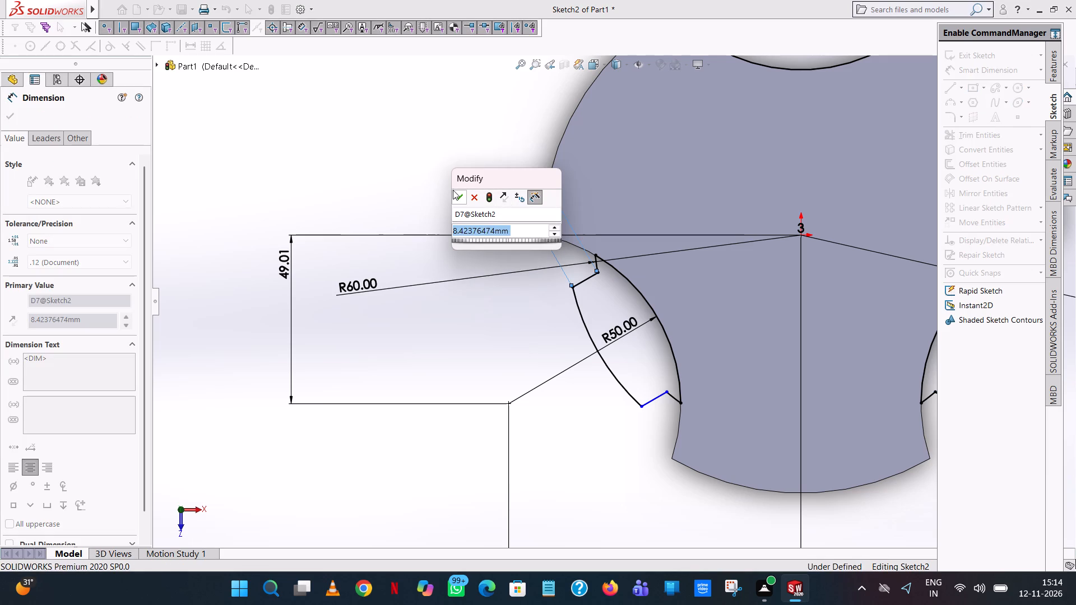
left_click(458, 197)
left_click(650, 401)
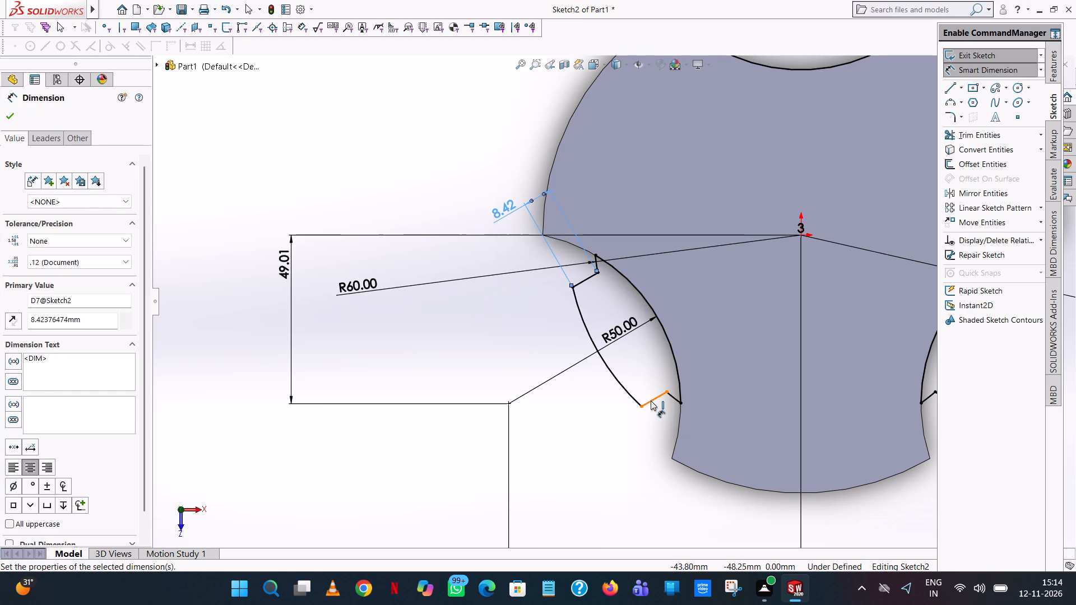
left_click(684, 461)
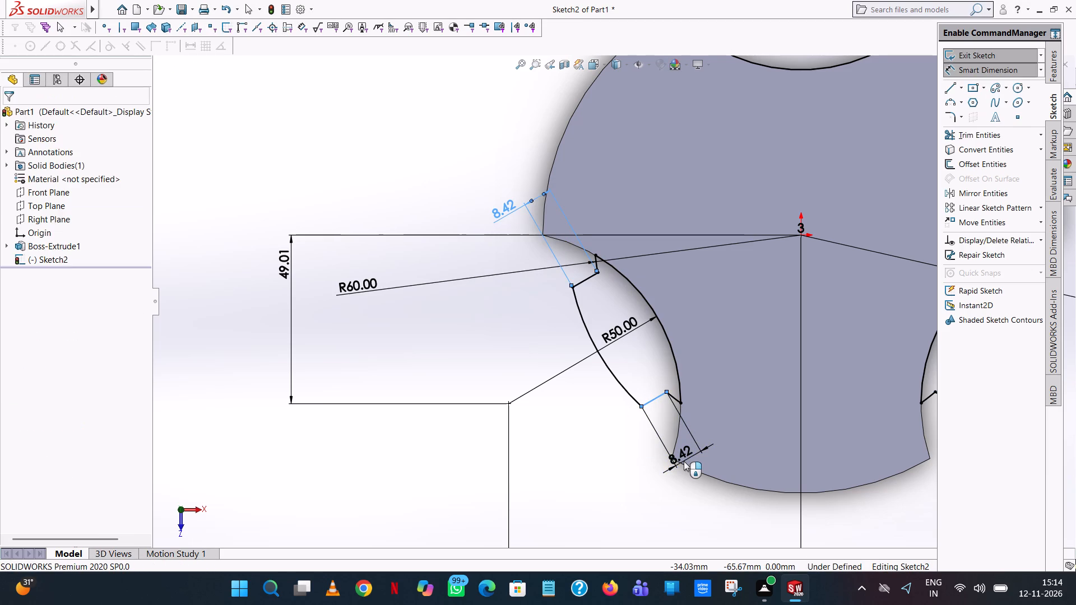
left_click(636, 446)
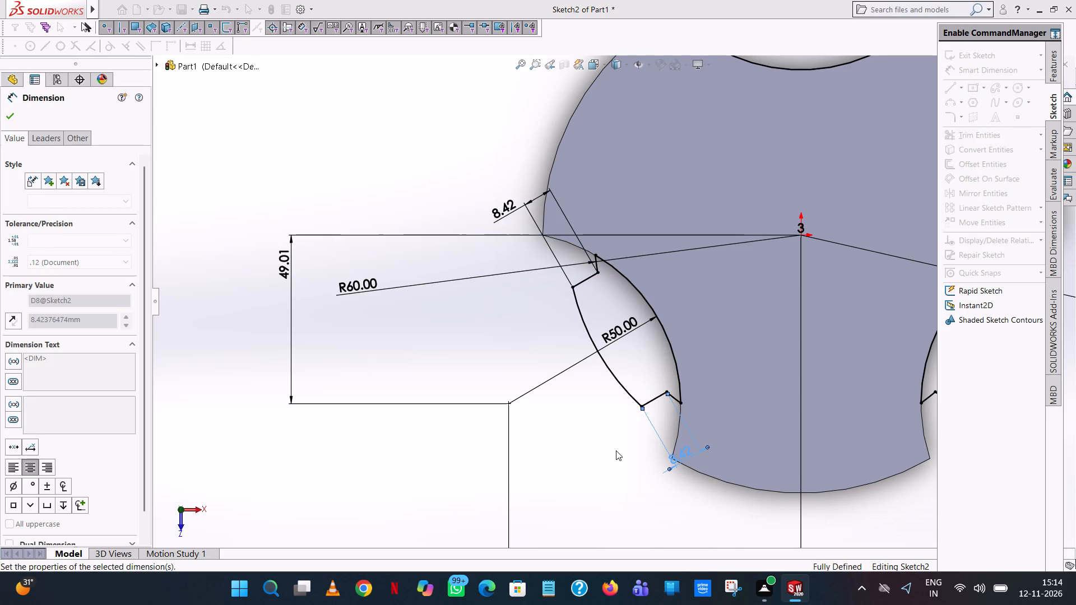
left_click(615, 450)
Extrude the three tab profiles 20 mm blind in the reversed direction, alongside the base's thickness, merged with the body.
scroll(766, 325, "up", 8)
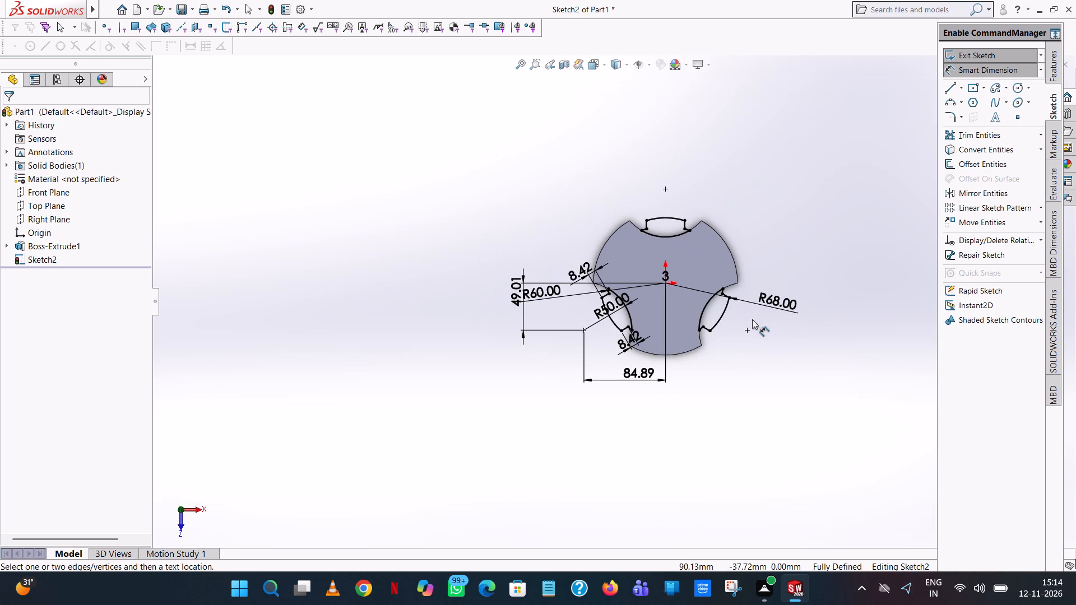
scroll(752, 319, "down", 3)
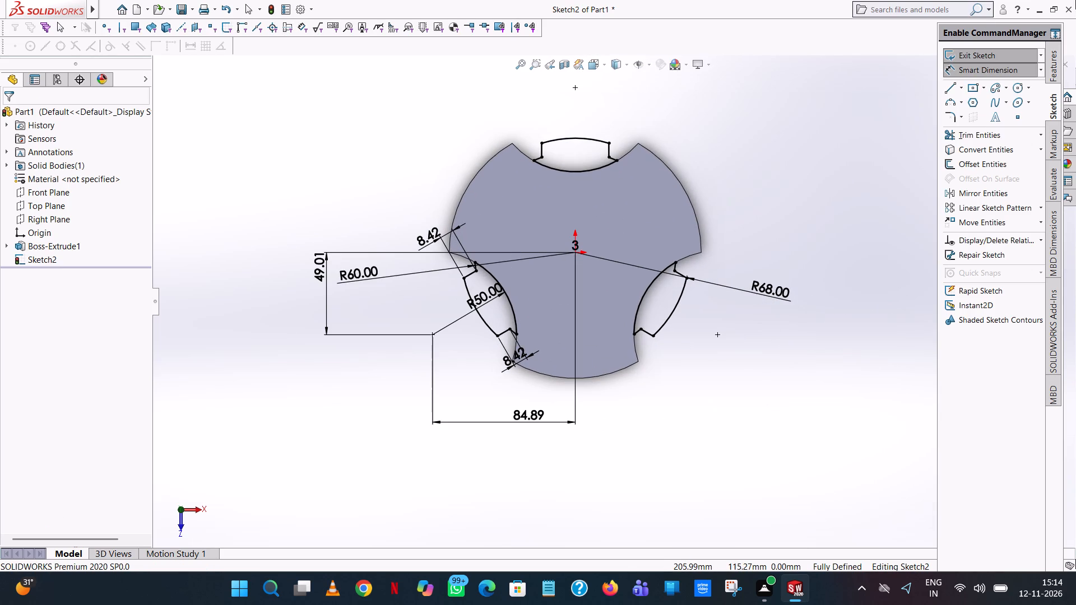
left_click(1056, 63)
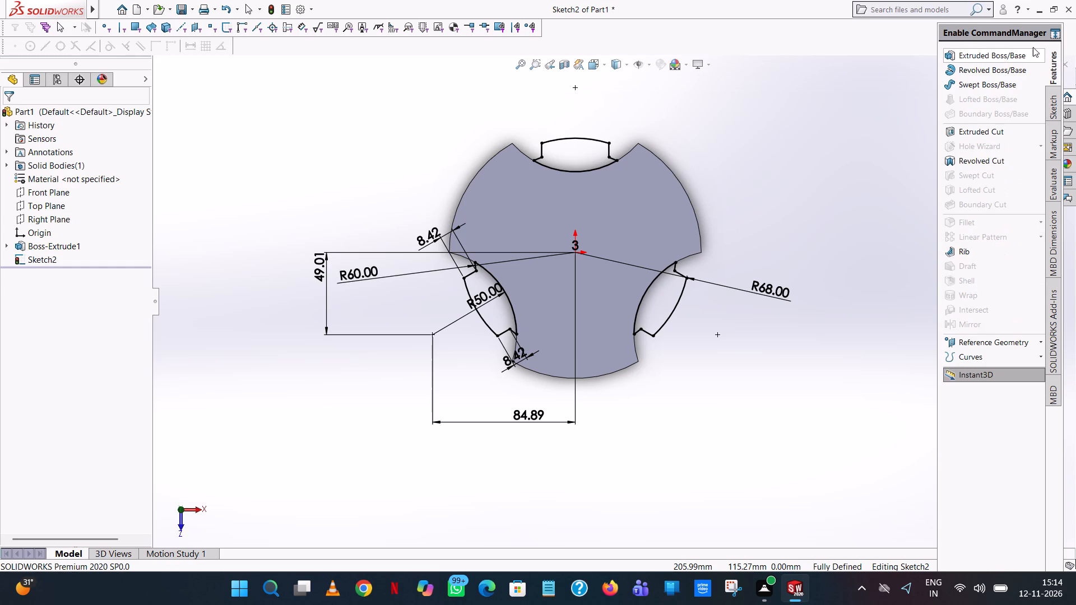
left_click(1024, 50)
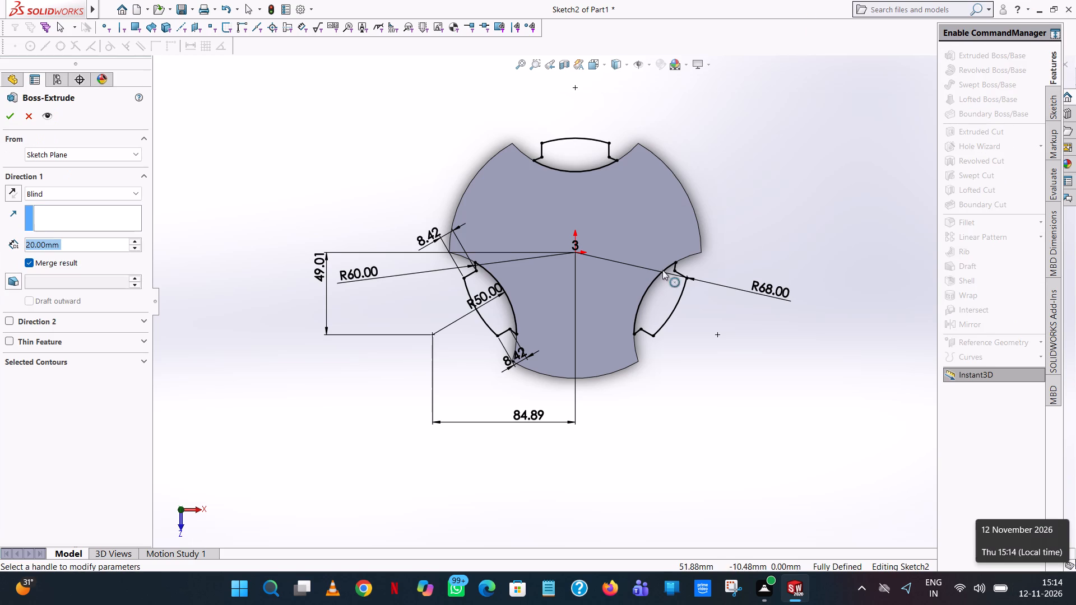
middle_click_drag(662, 270, 632, 88)
scroll(632, 88, "up", 1)
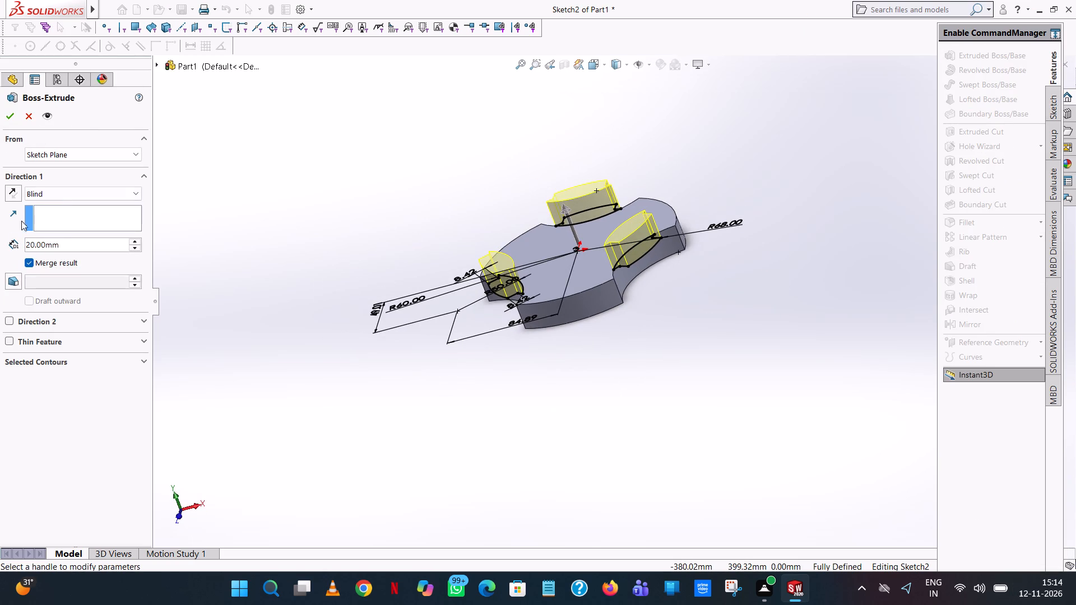
left_click(8, 192)
left_click(10, 120)
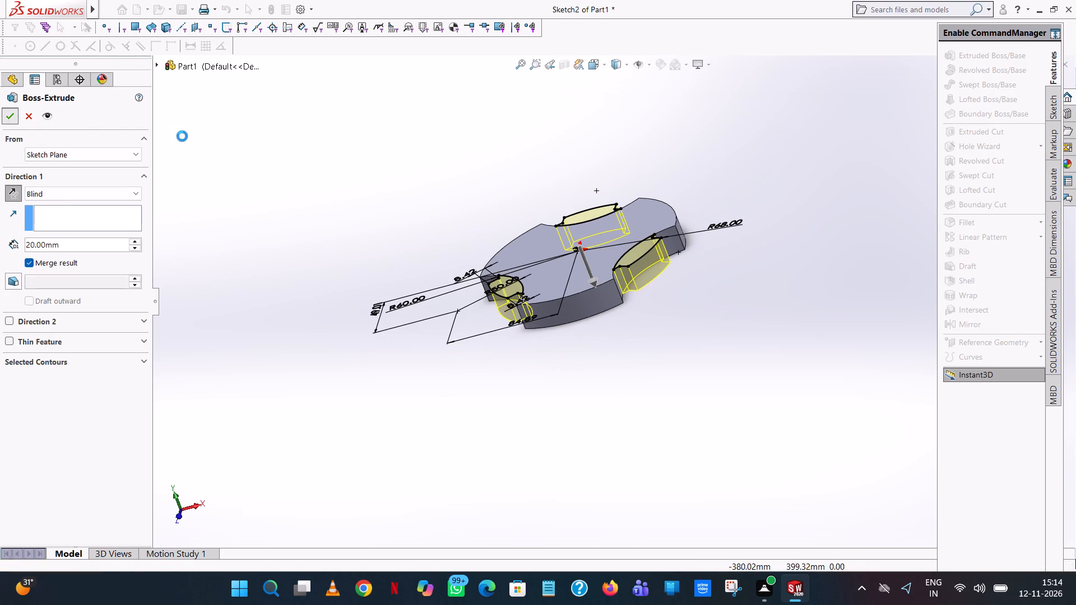
left_click(735, 156)
Start an extruded boss with a new sketch on the flat top face of the disc.
middle_click_drag(730, 166, 729, 187)
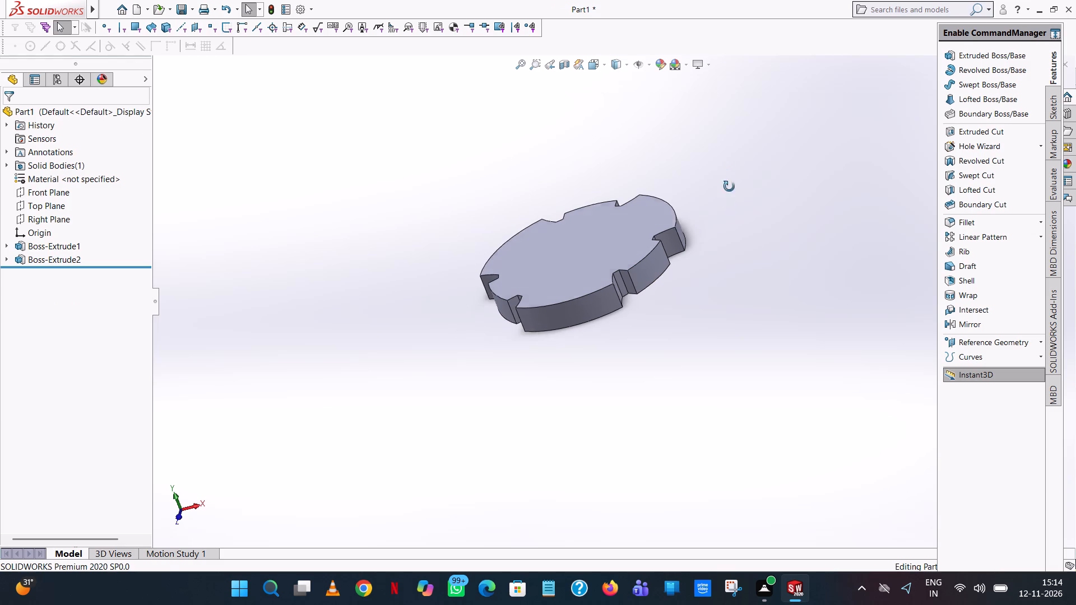
middle_click_drag(729, 187, 735, 191)
scroll(723, 341, "up", 1)
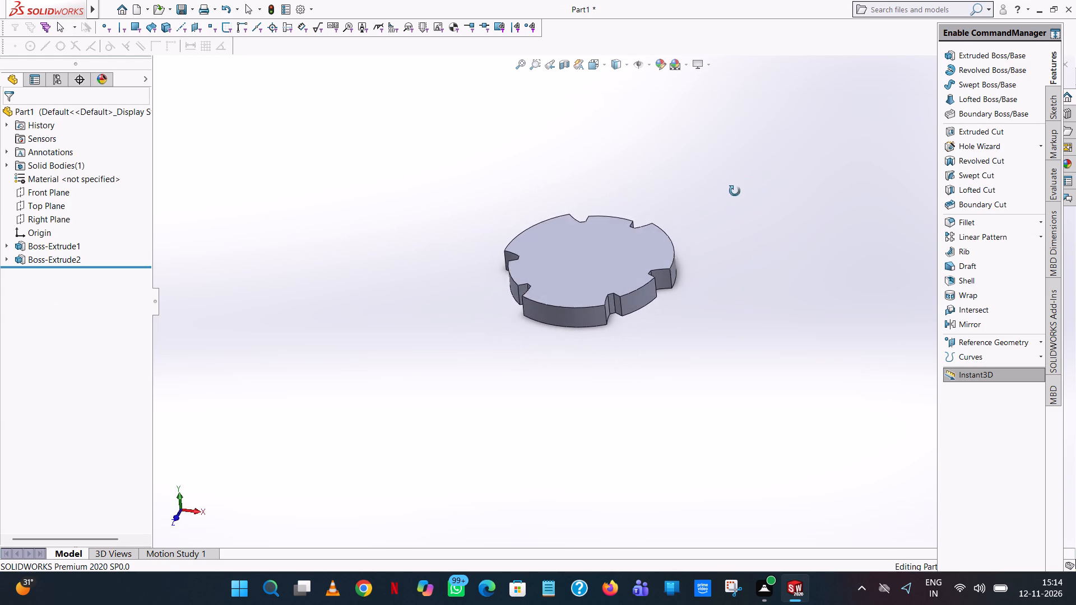
middle_click_drag(735, 191, 721, 194)
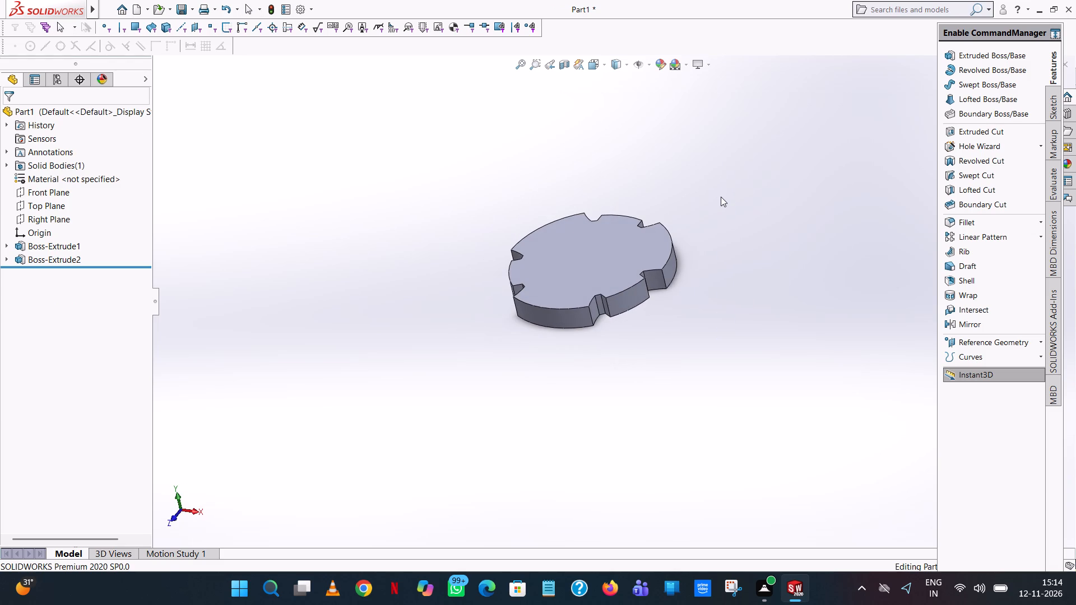
middle_click_drag(638, 300, 640, 365)
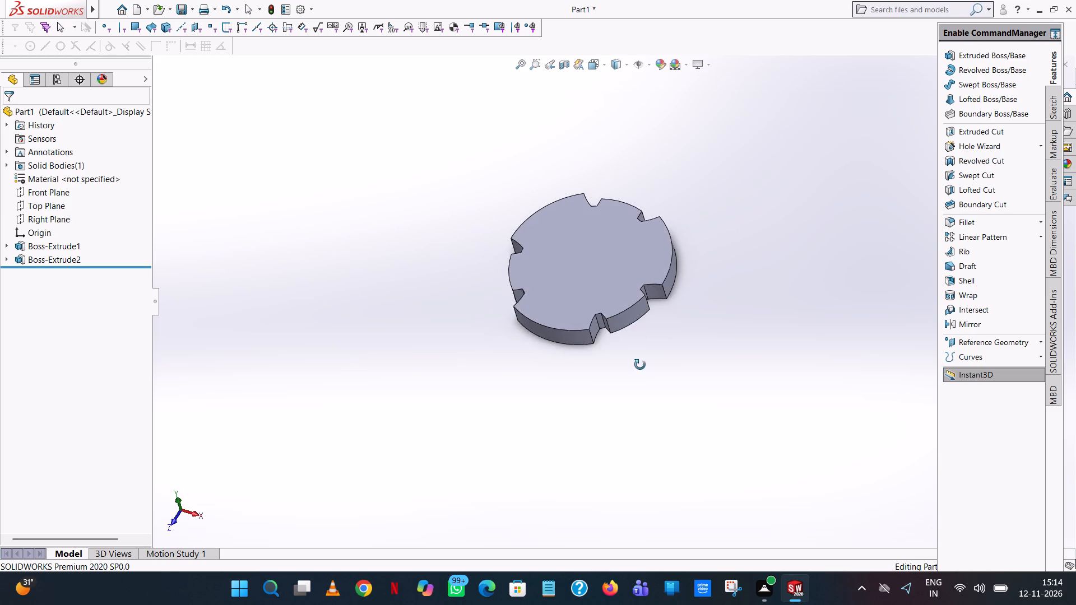
middle_click_drag(640, 365, 657, 476)
scroll(657, 476, "up", 1)
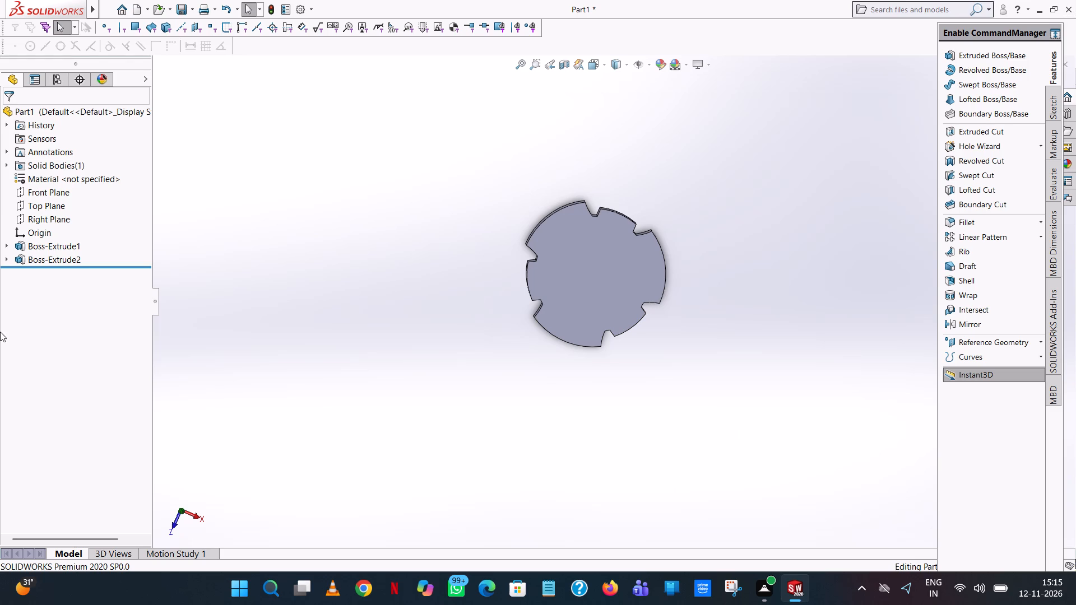
left_click(978, 60)
left_click(588, 265)
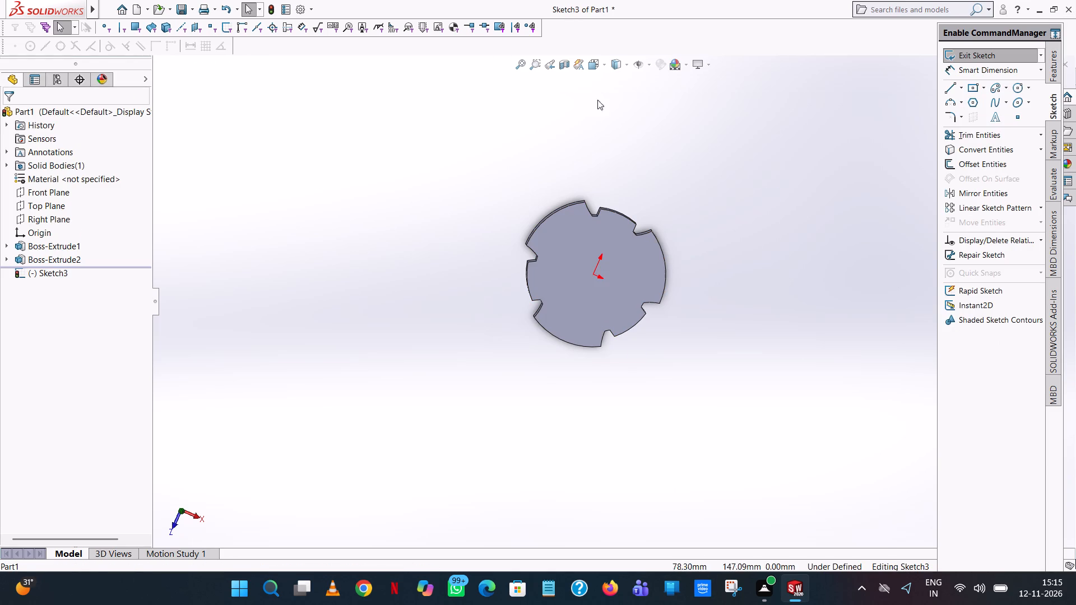
left_click(602, 67)
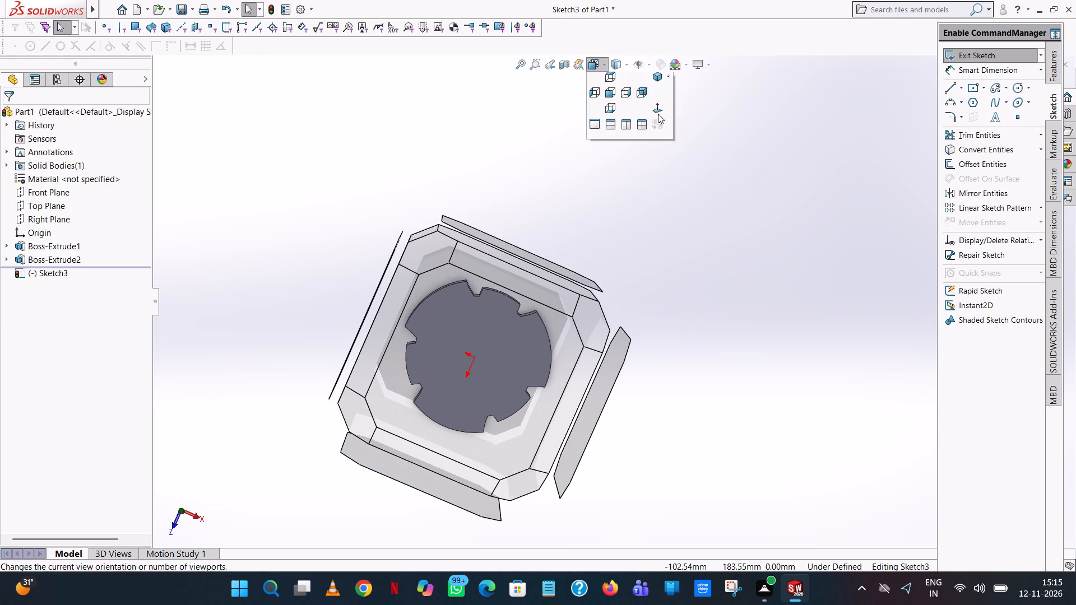
left_click(660, 123)
Sketch a circle of radius 68 mm centred on the origin.
scroll(611, 286, "down", 2)
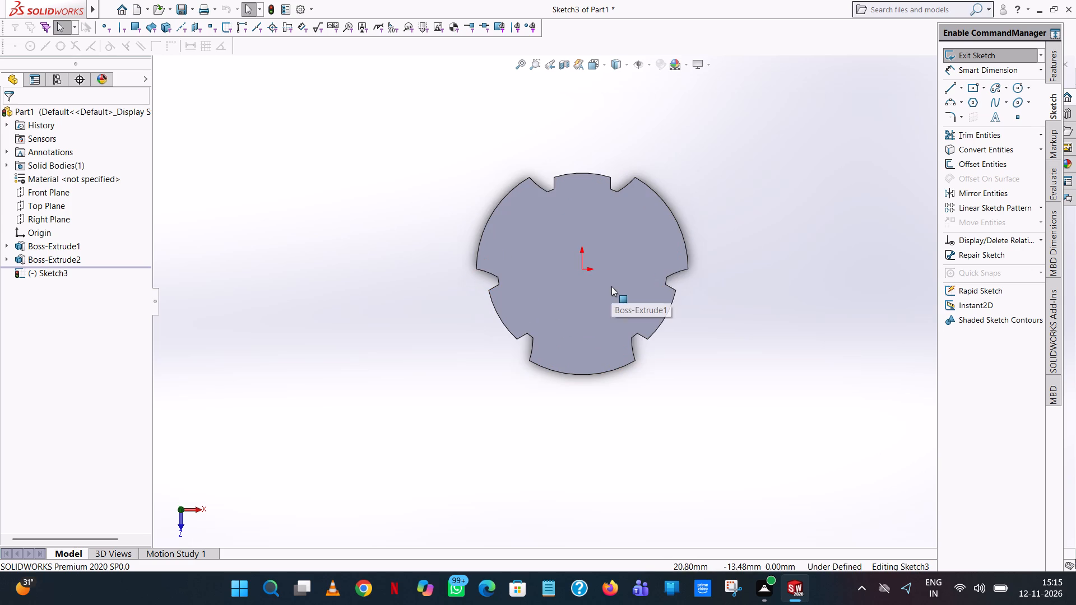
scroll(611, 286, "down", 1)
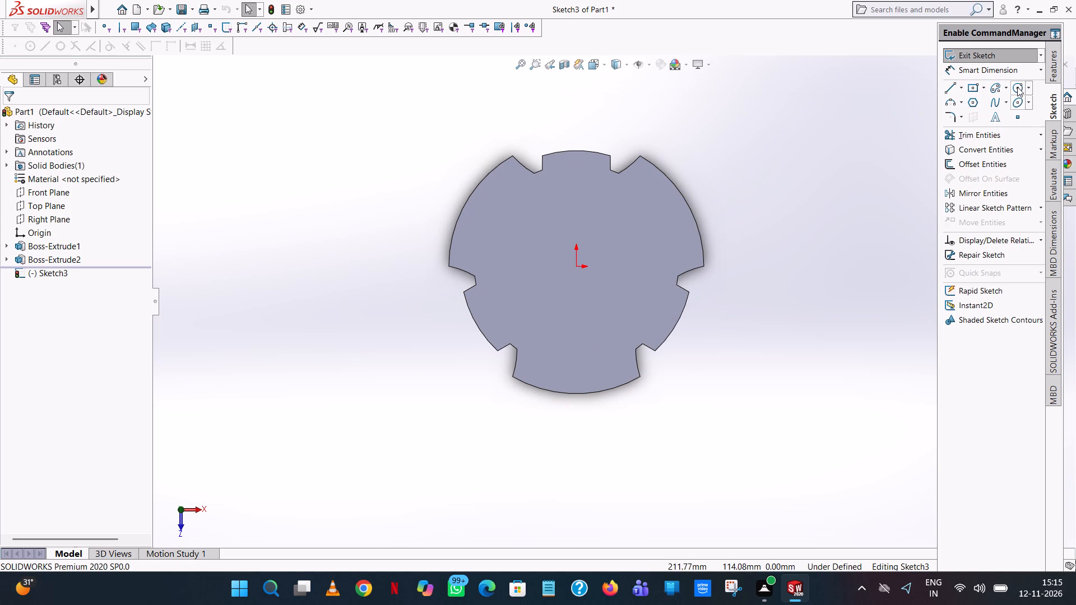
left_click(1017, 86)
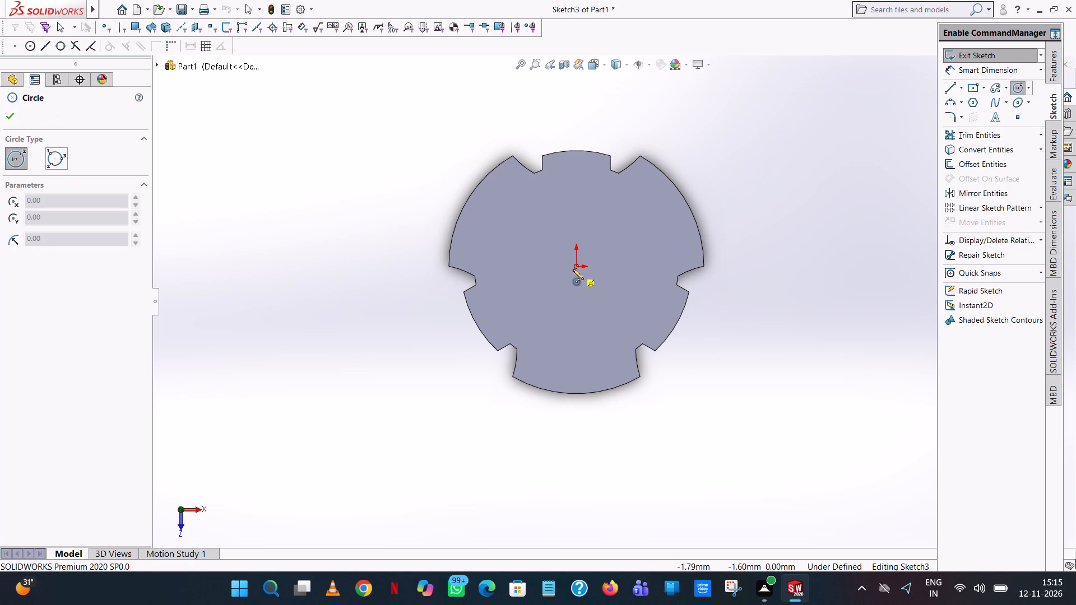
left_click(577, 268)
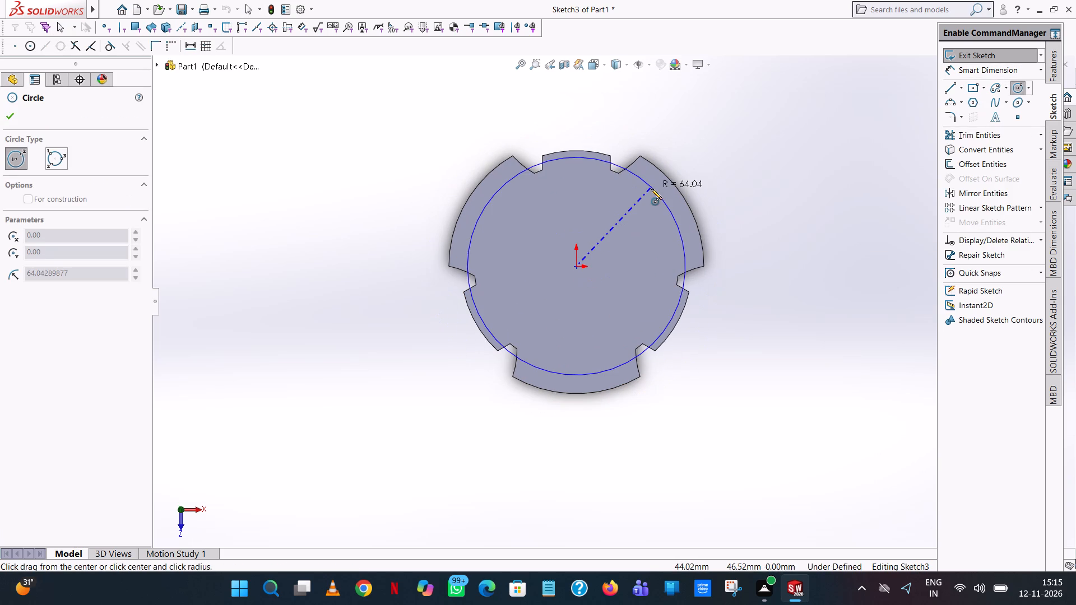
left_click(651, 189)
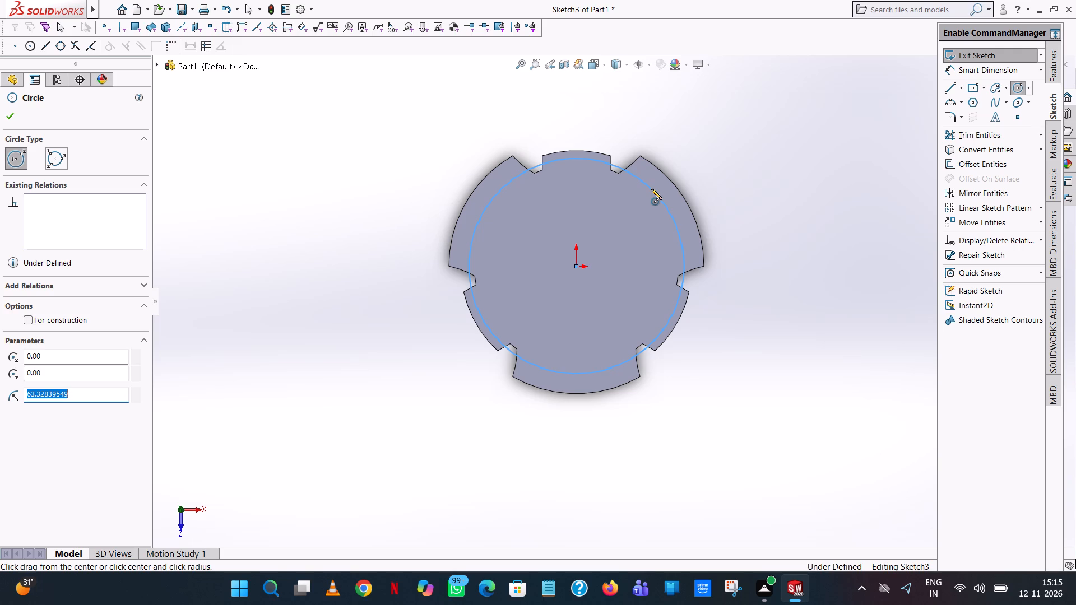
type("68")
key("Return")
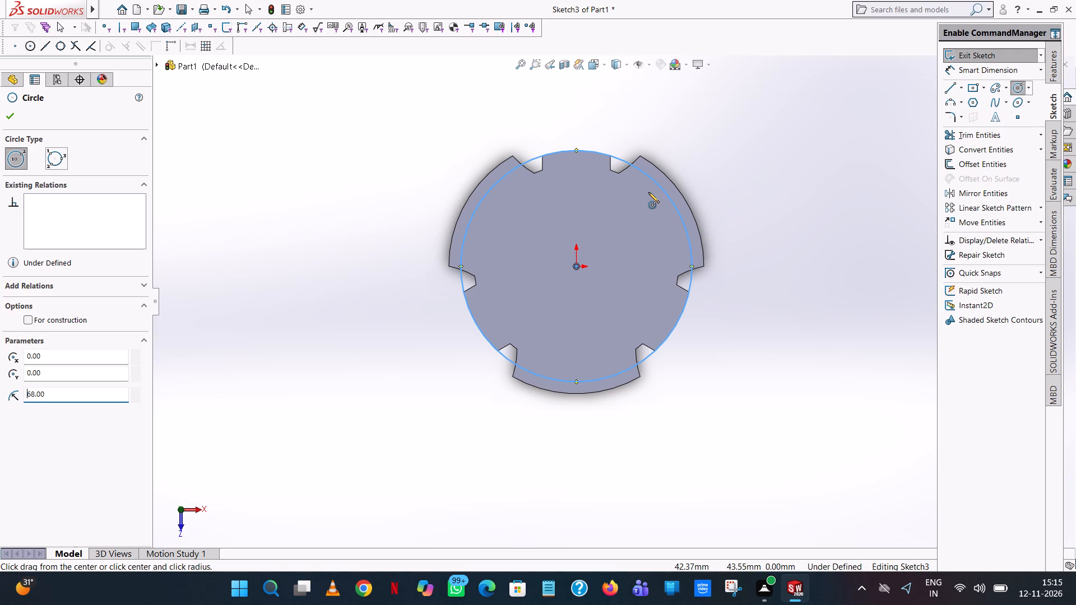
right_click(648, 192)
left_click(693, 197)
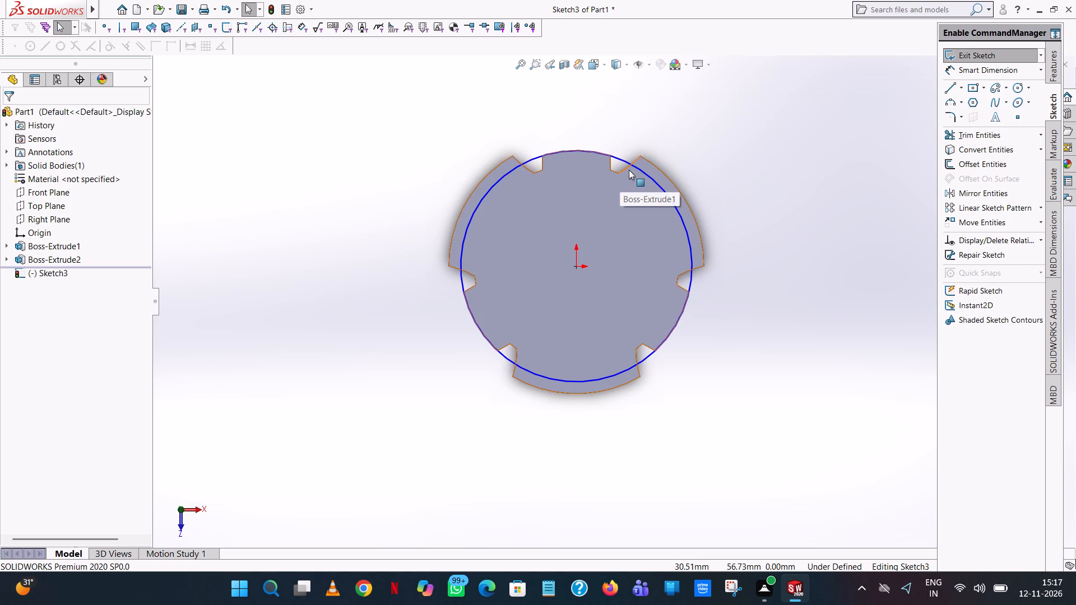
Draw two lines, each 75 mm long, joining the origin to the two outer corners of the disc's lower lobe.
left_click(950, 85)
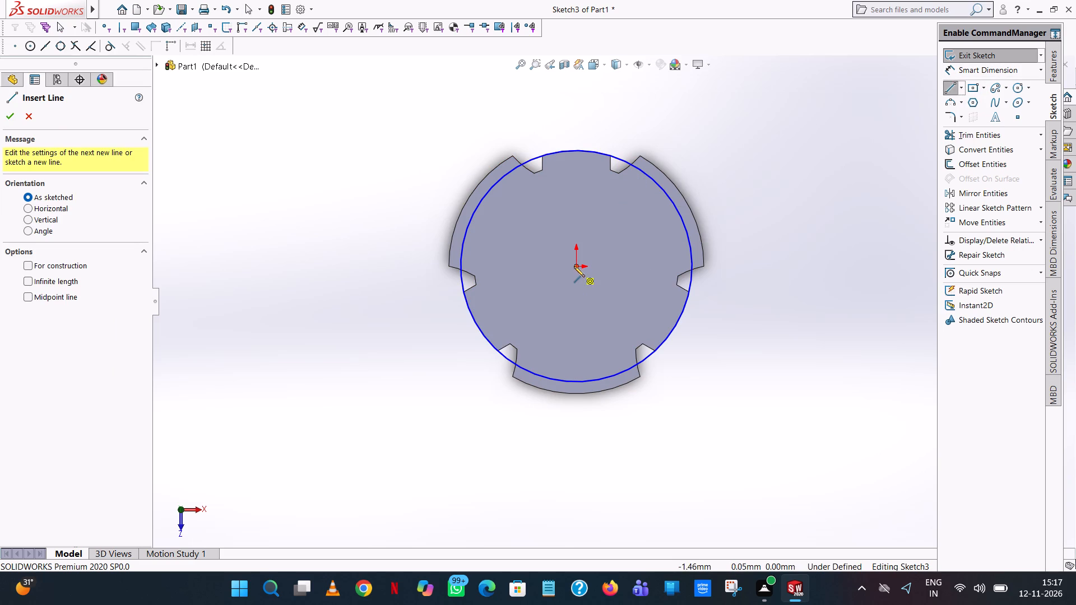
left_click(576, 265)
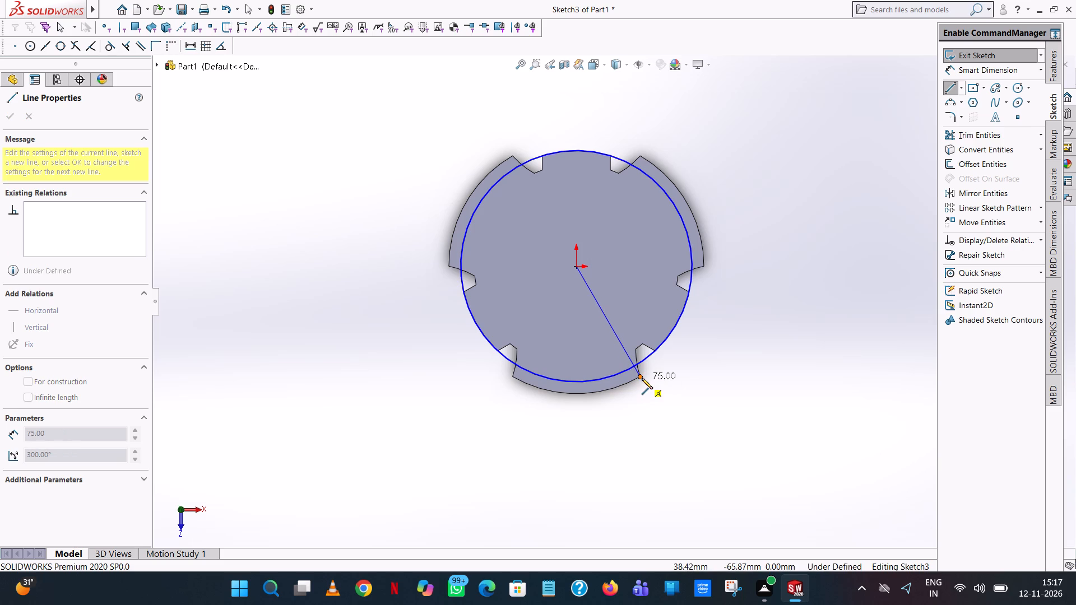
left_click(642, 378)
right_click(642, 378)
left_click(667, 392)
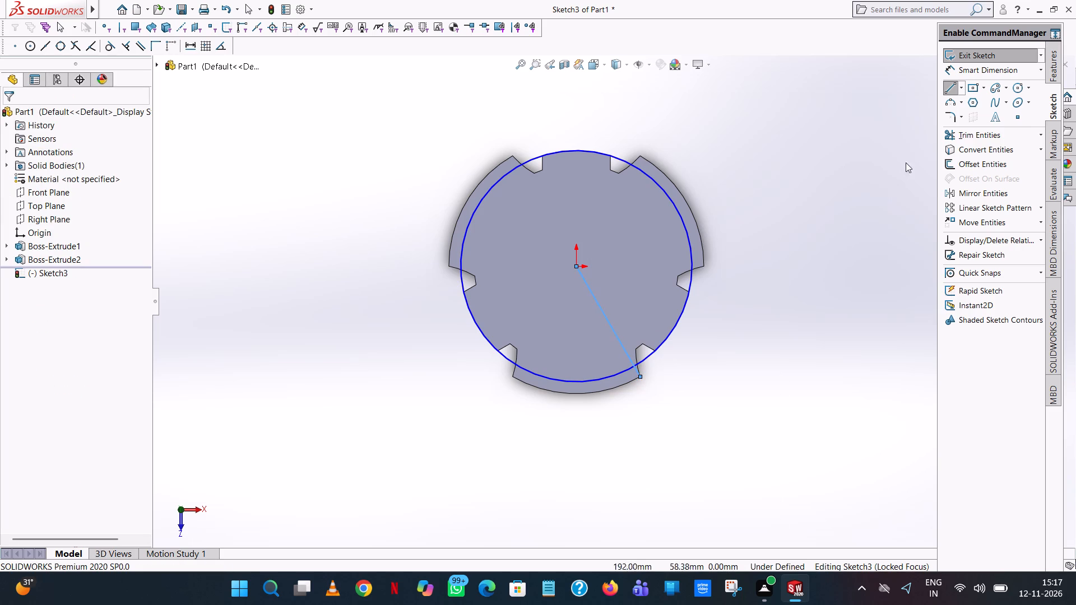
left_click(947, 89)
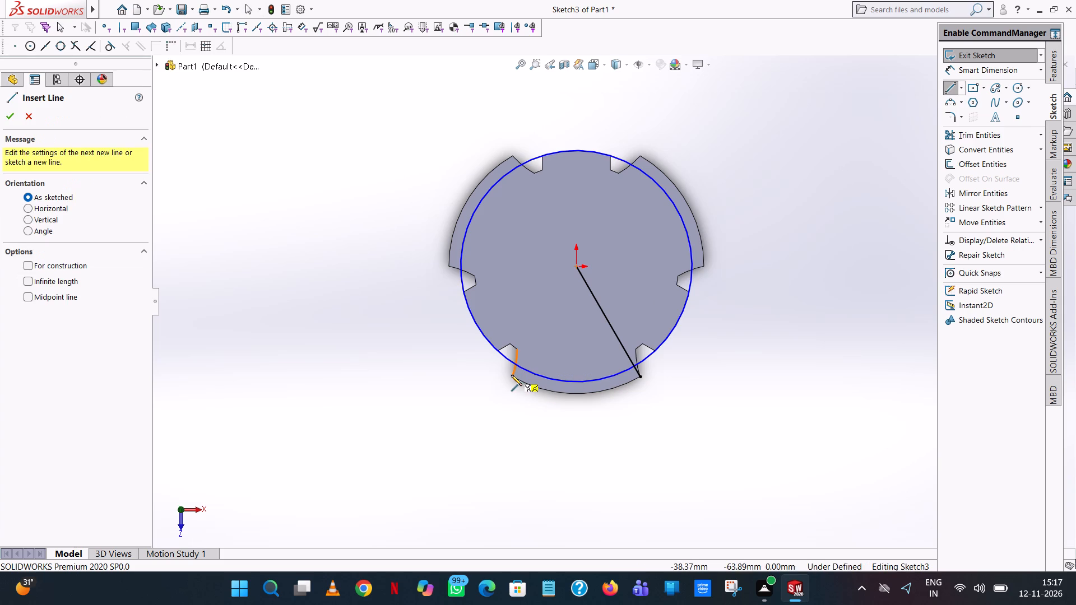
left_click(512, 378)
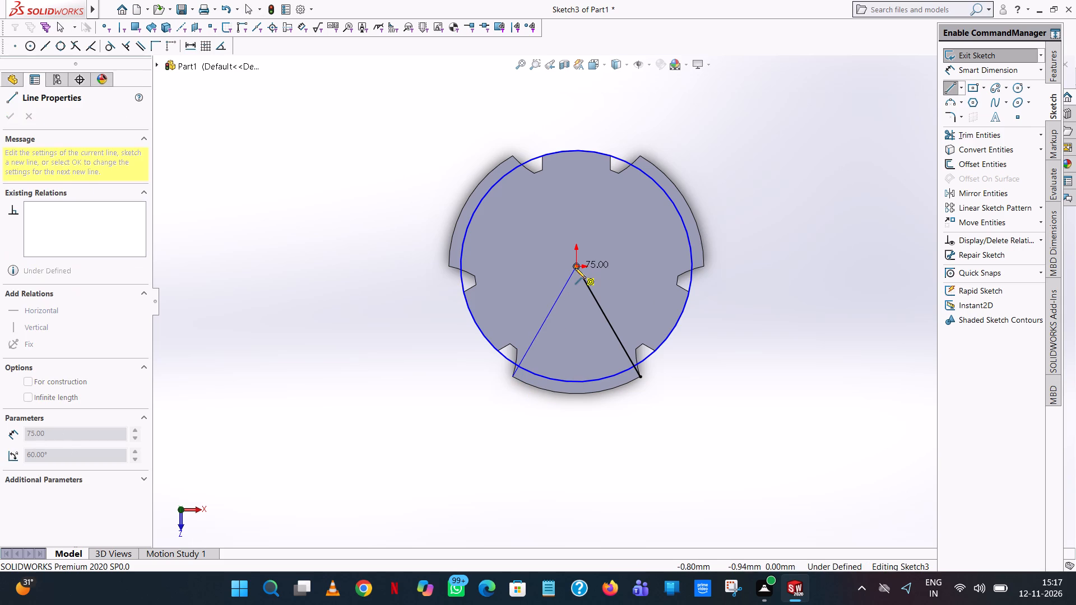
left_click(575, 268)
right_click(575, 268)
left_click(603, 278)
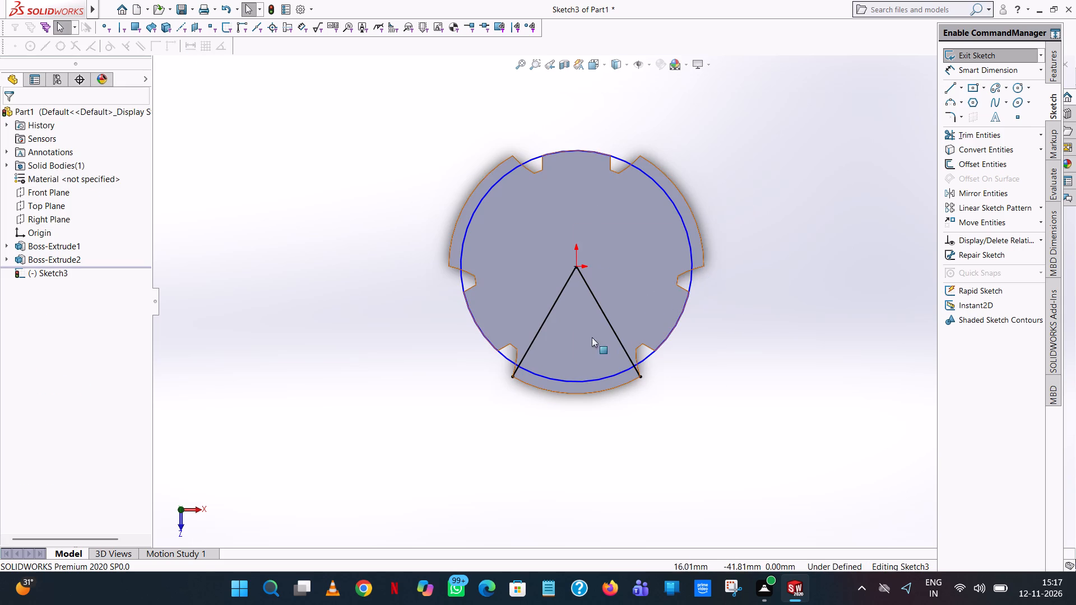
Trim the two line ends outside the circle and the circle's large upper arc, leaving a closed sector over the lower lobe.
left_click(960, 136)
left_click(637, 371)
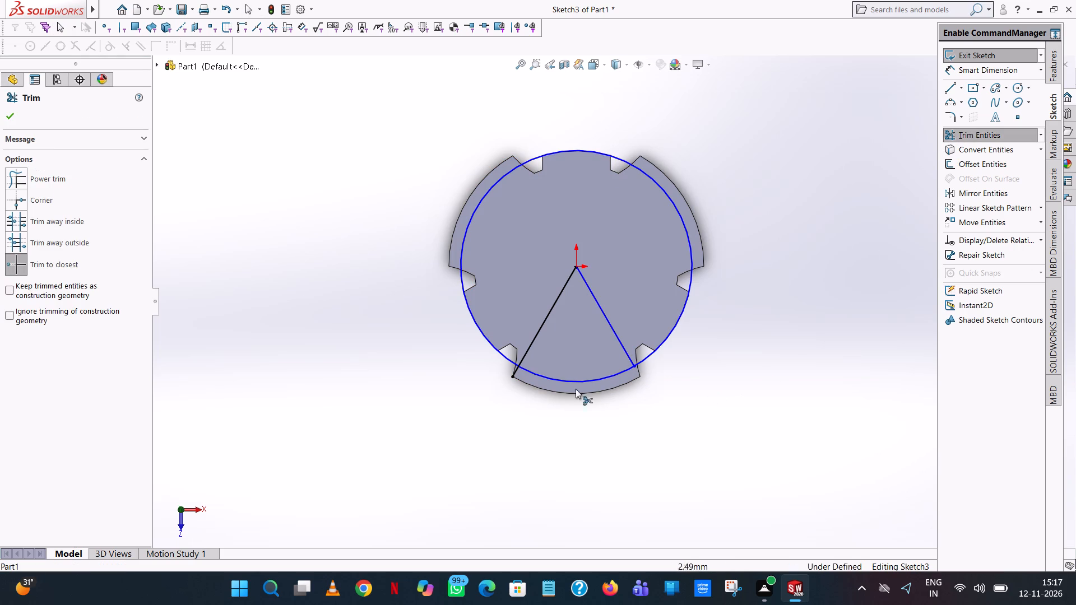
left_click(512, 376)
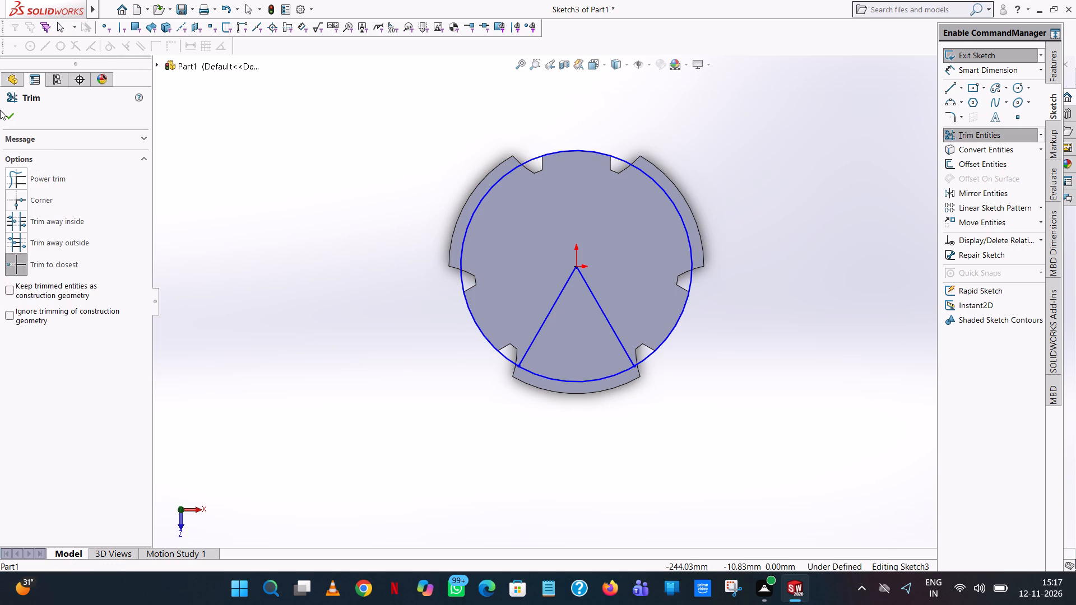
left_click(557, 152)
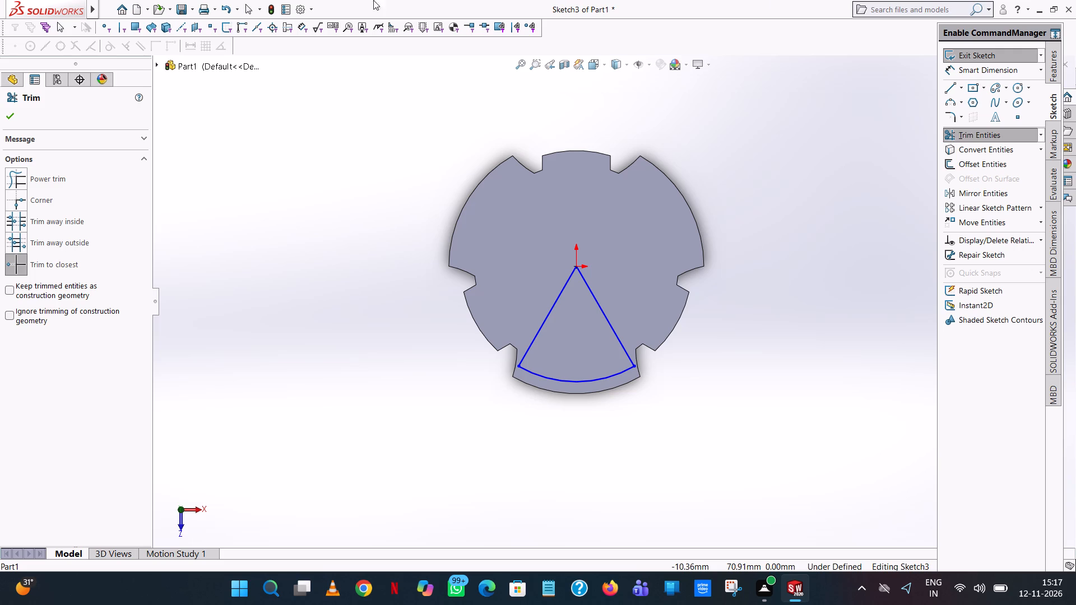
left_click(10, 121)
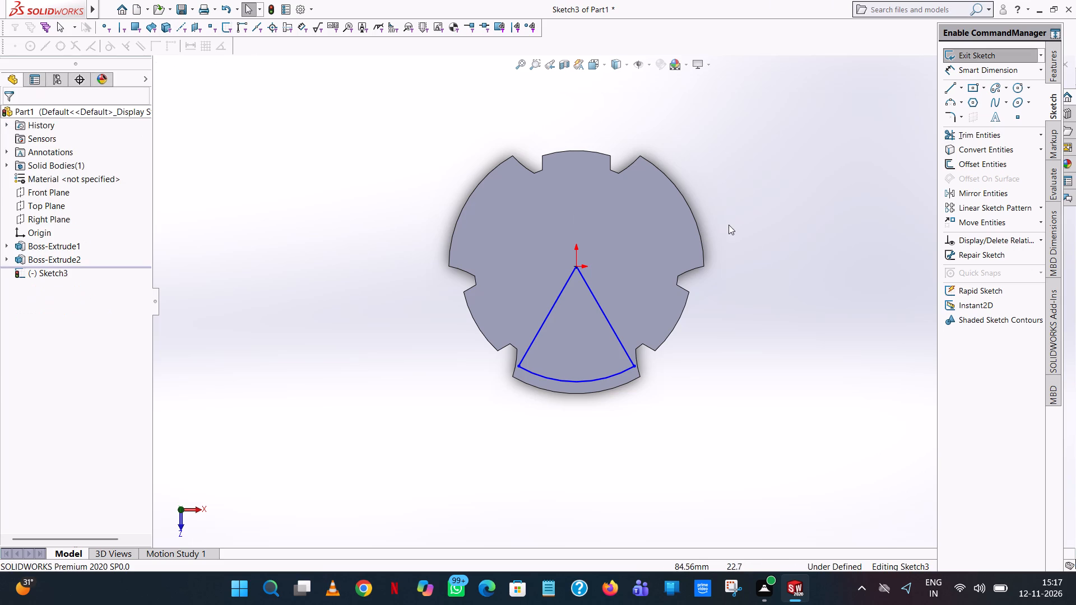
Circular-pattern the sector's arc and two lines around the origin as 3 equally spaced instances over 360 degrees.
left_click(776, 157)
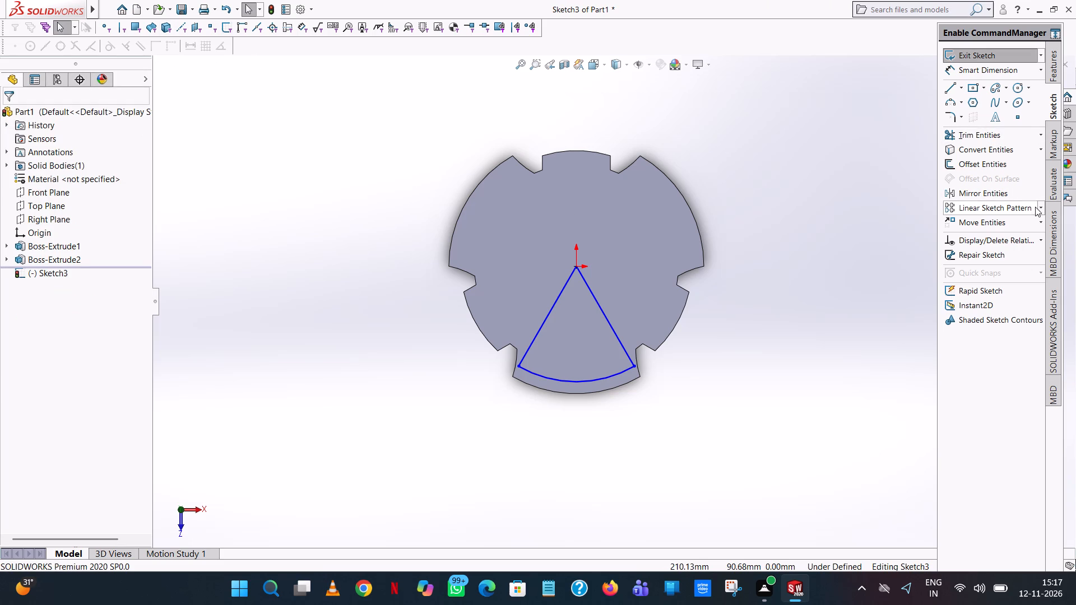
left_click(1041, 206)
left_click(1036, 225)
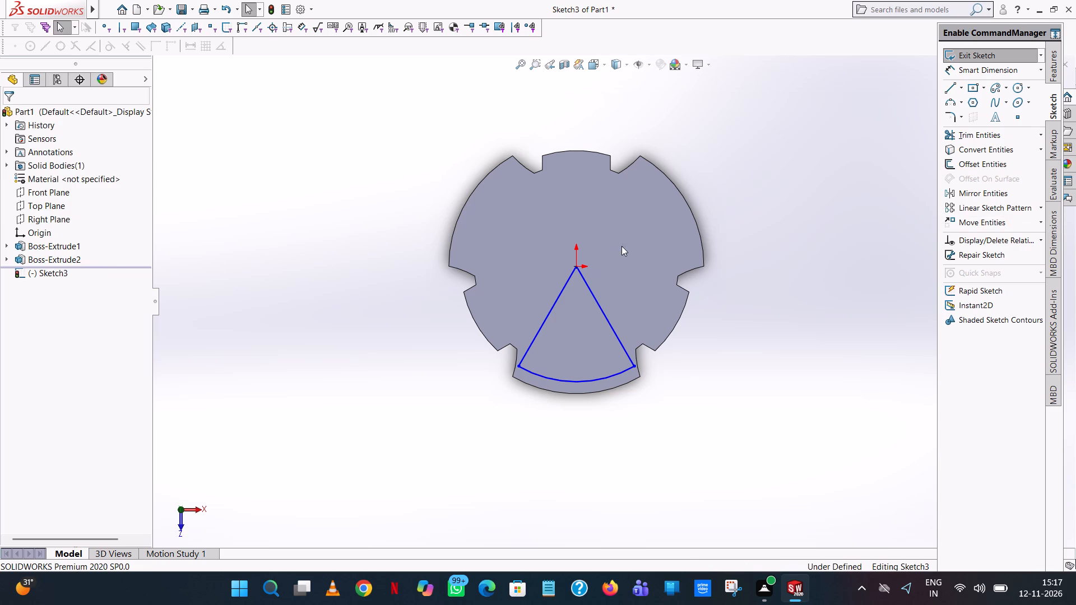
left_click(596, 383)
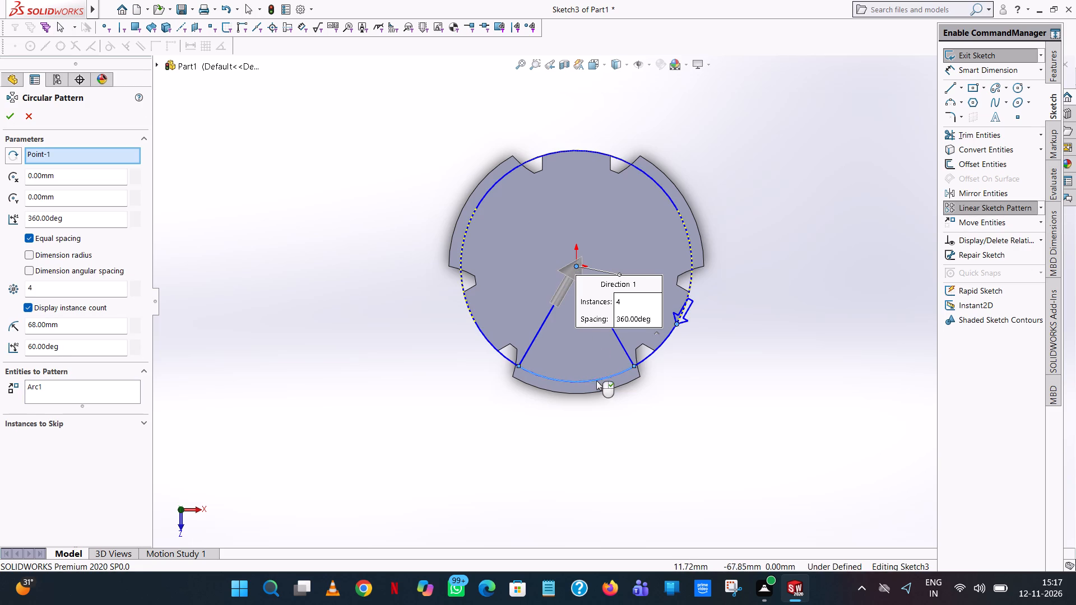
left_click(551, 313)
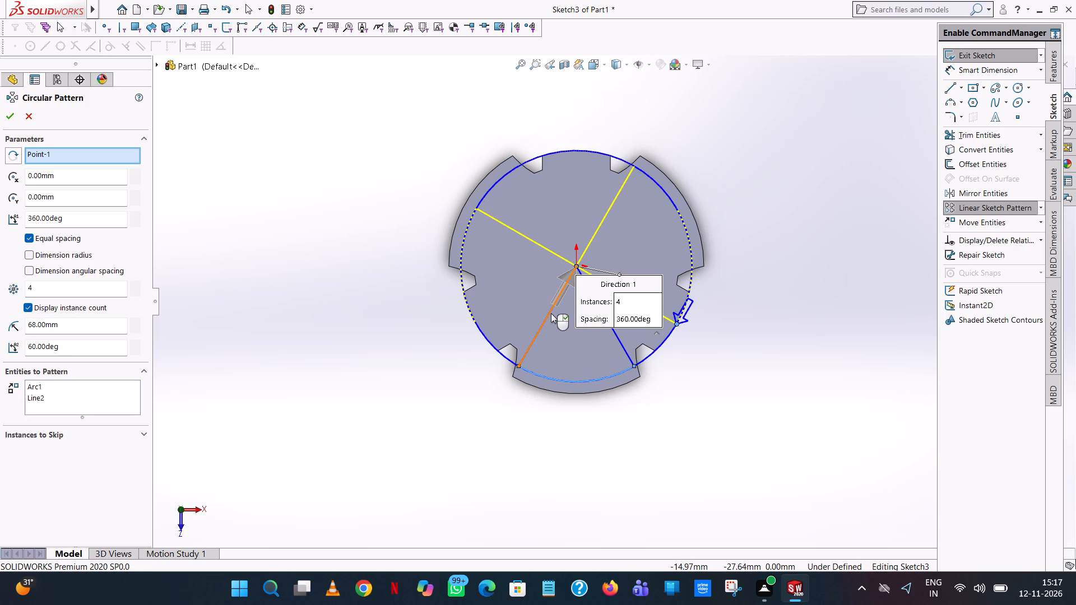
left_click(619, 336)
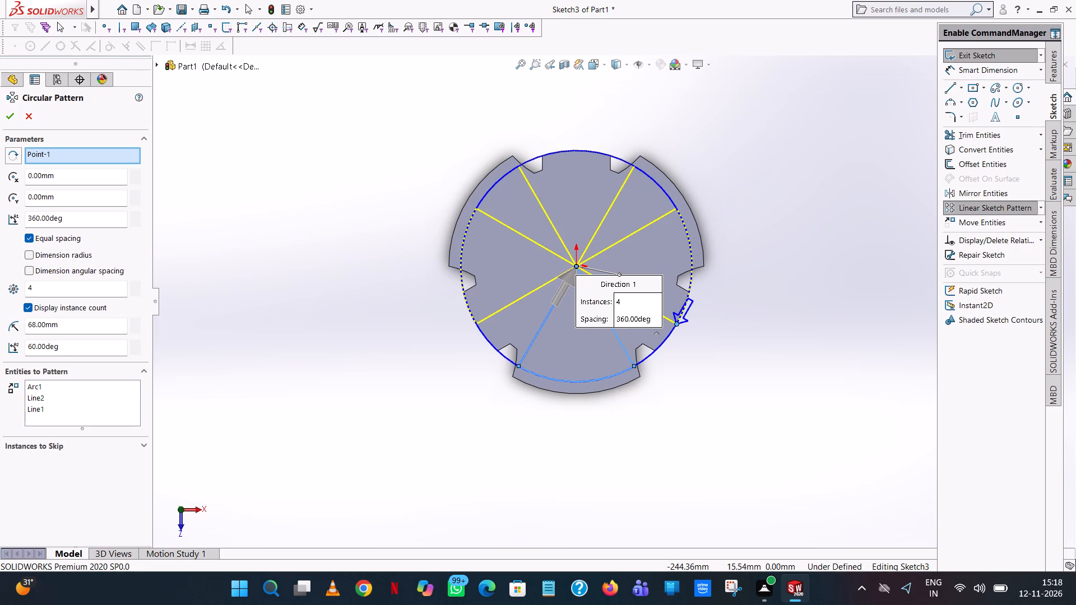
left_click(133, 291)
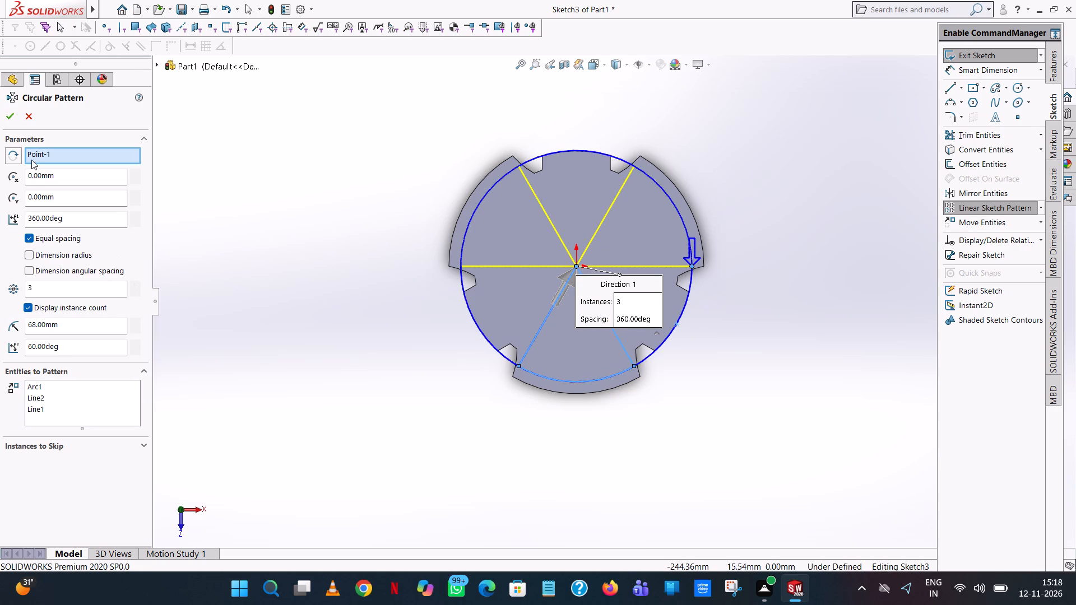
left_click(10, 118)
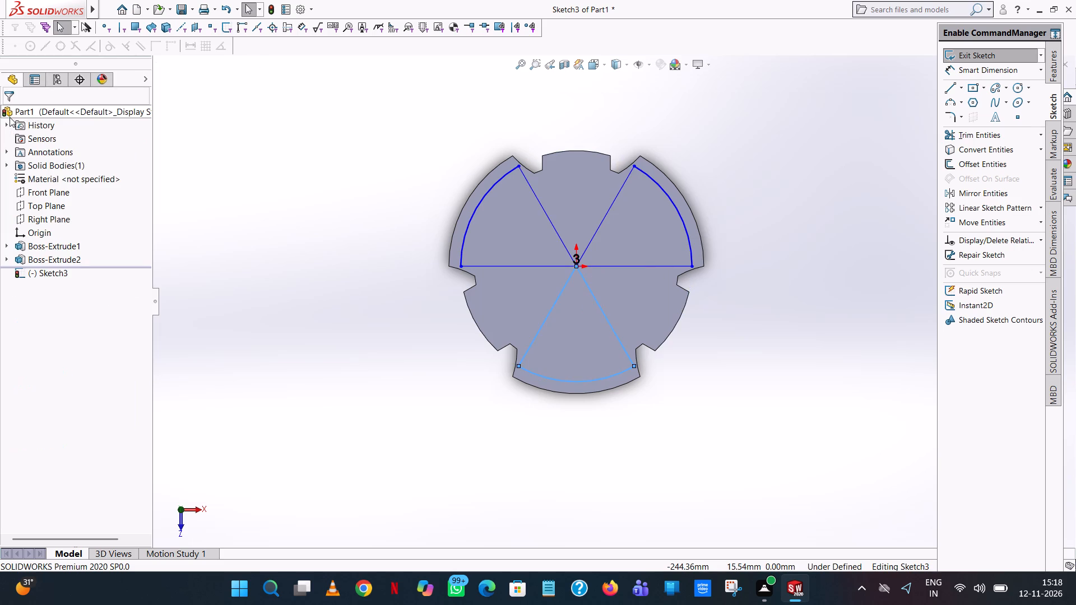
left_click(753, 144)
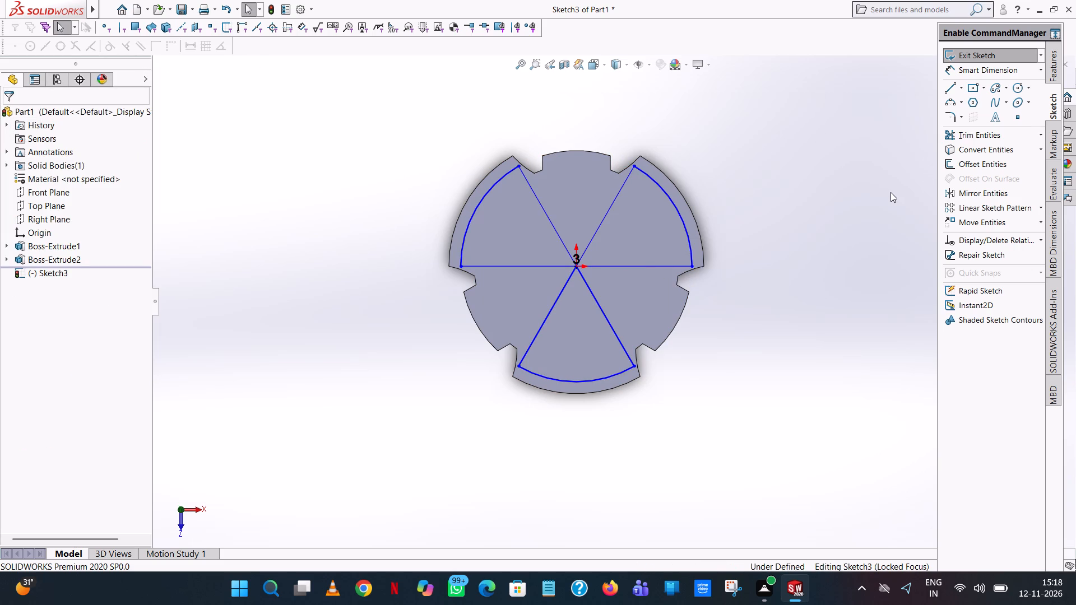
Trim away all six radial lines, leaving only the three separate arcs over the disc's lobes.
left_click(1004, 137)
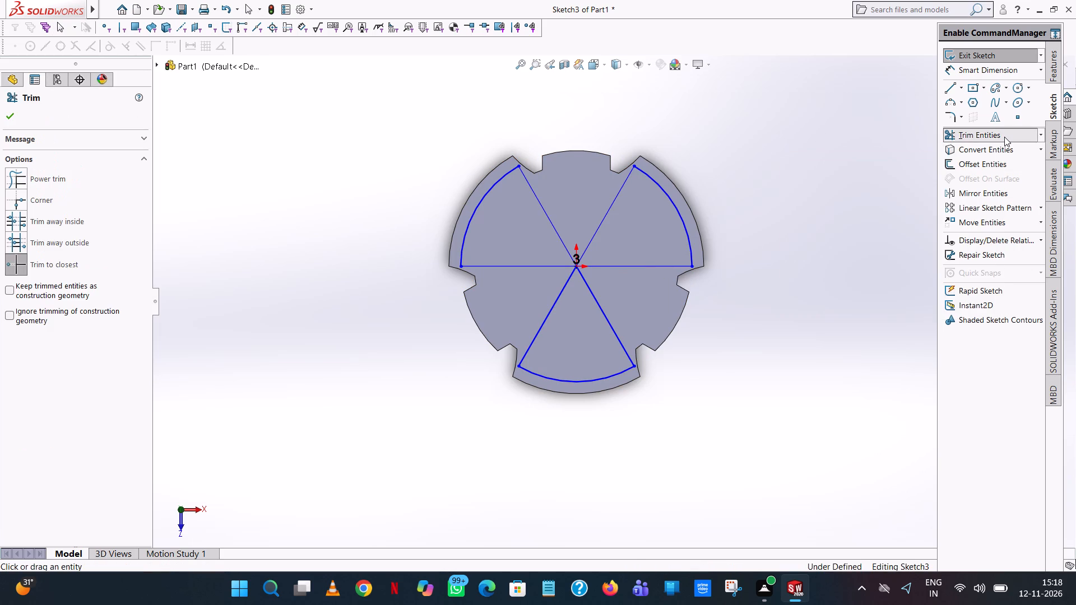
left_click(531, 268)
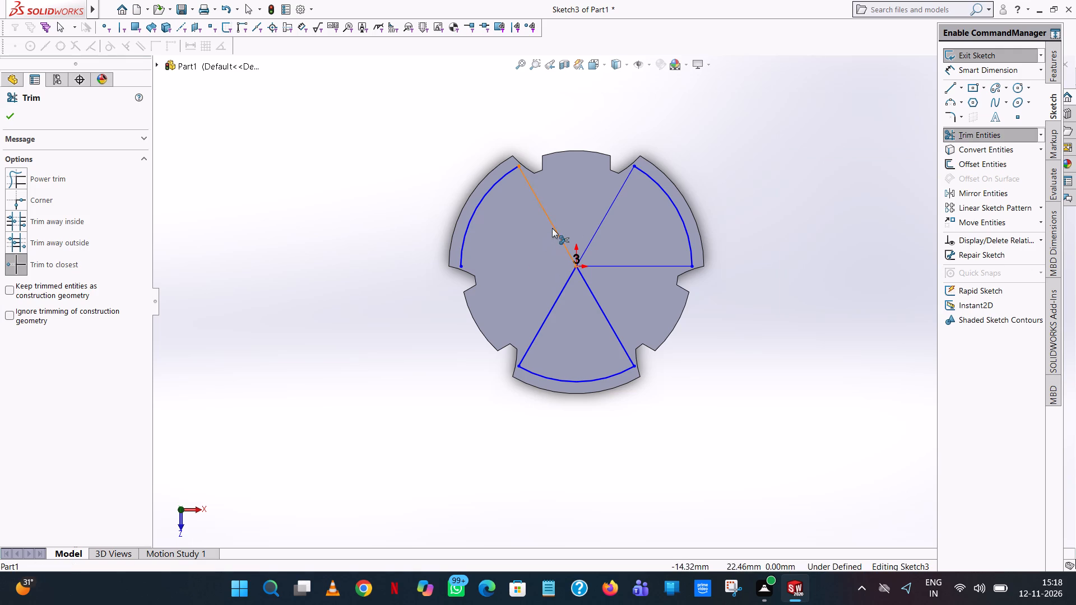
left_click(552, 228)
left_click(613, 201)
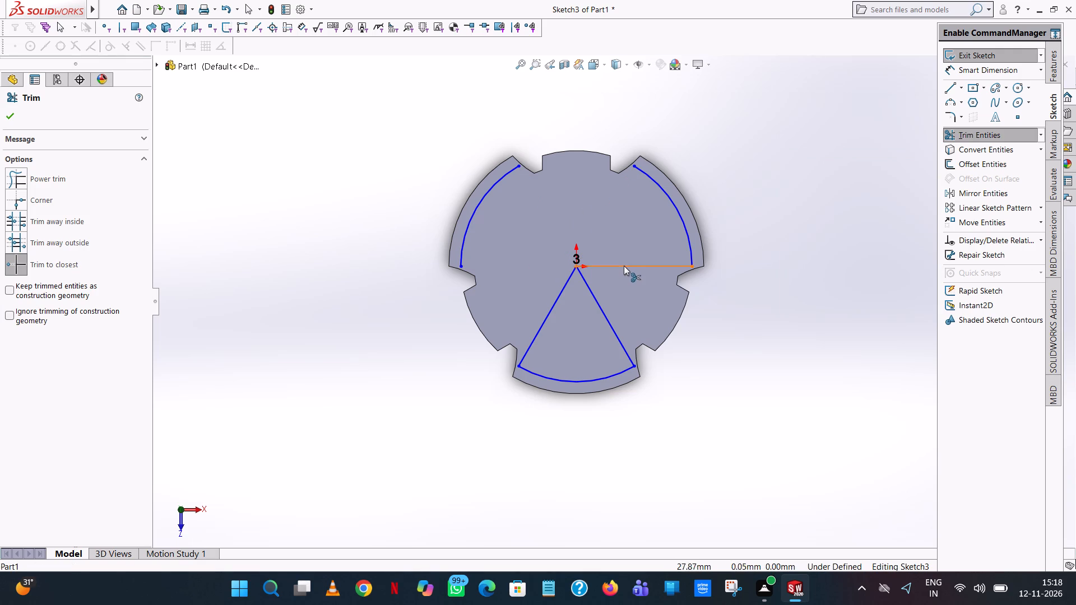
left_click(624, 265)
left_click(592, 297)
left_click(560, 288)
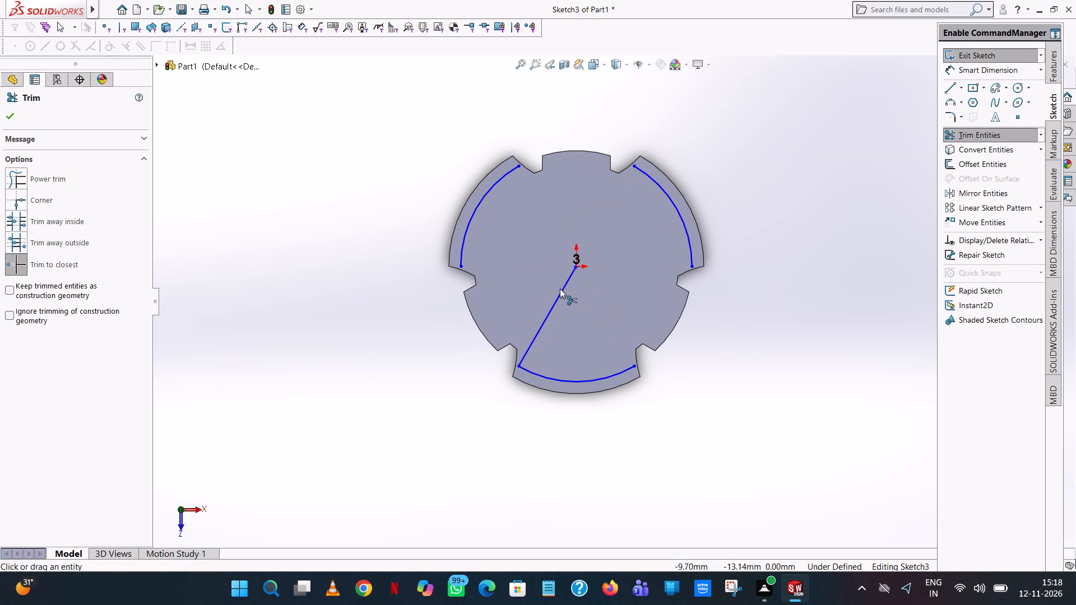
left_click(564, 293)
left_click(564, 286)
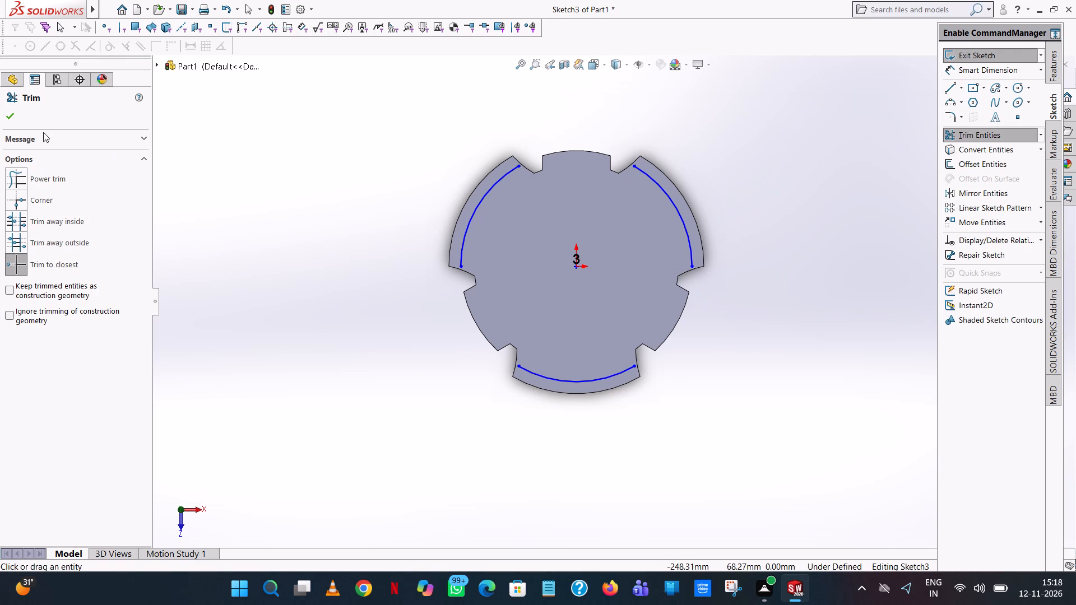
left_click(7, 109)
left_click(818, 167)
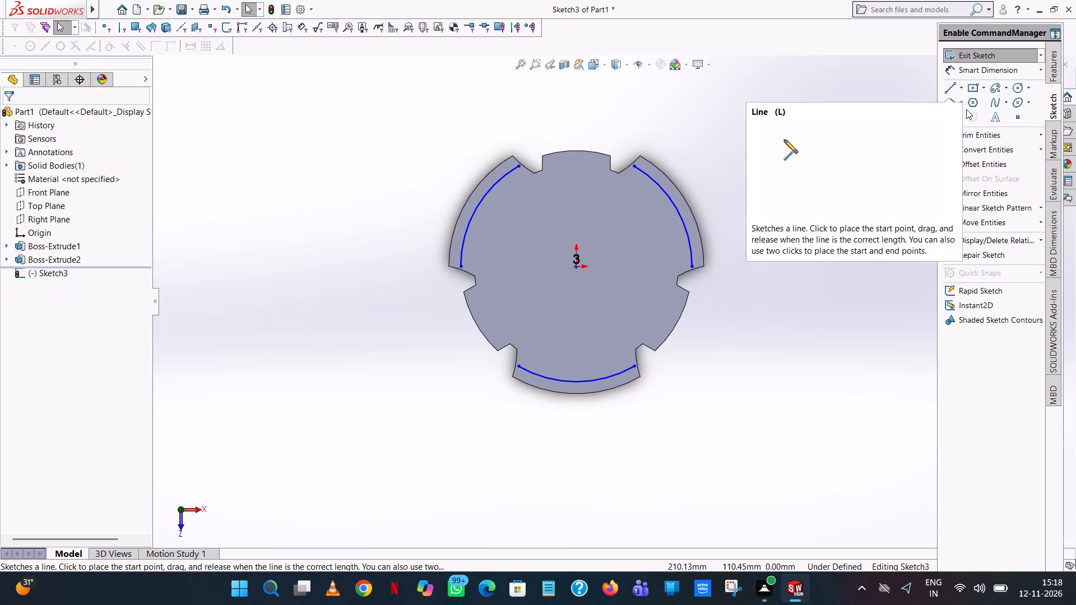
Dimension the radius of the arc on the upper-right lobe.
left_click(978, 68)
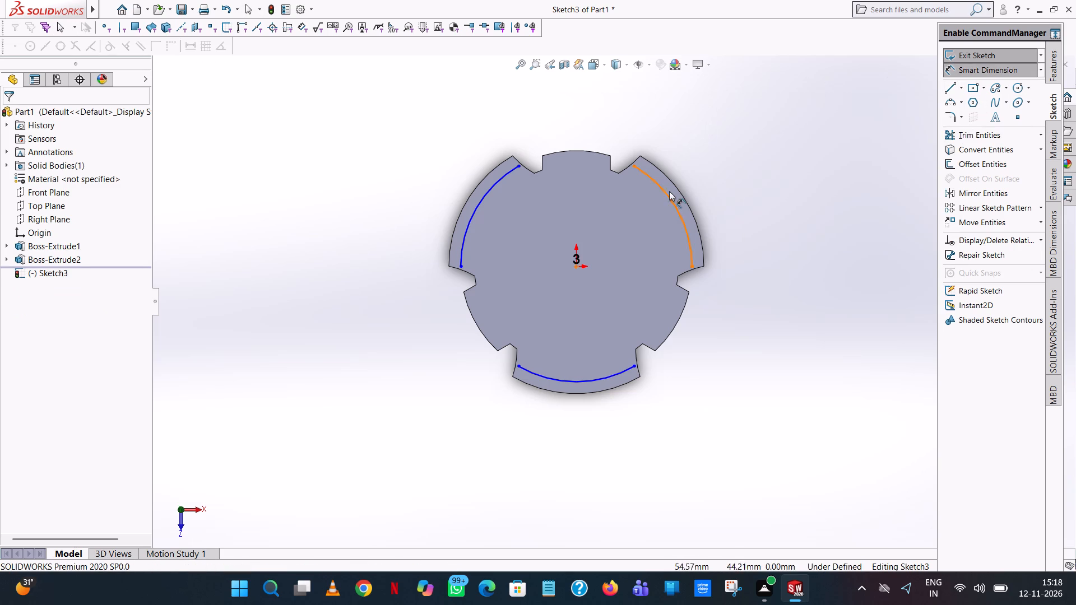
left_click(669, 191)
left_click(666, 191)
left_click(762, 164)
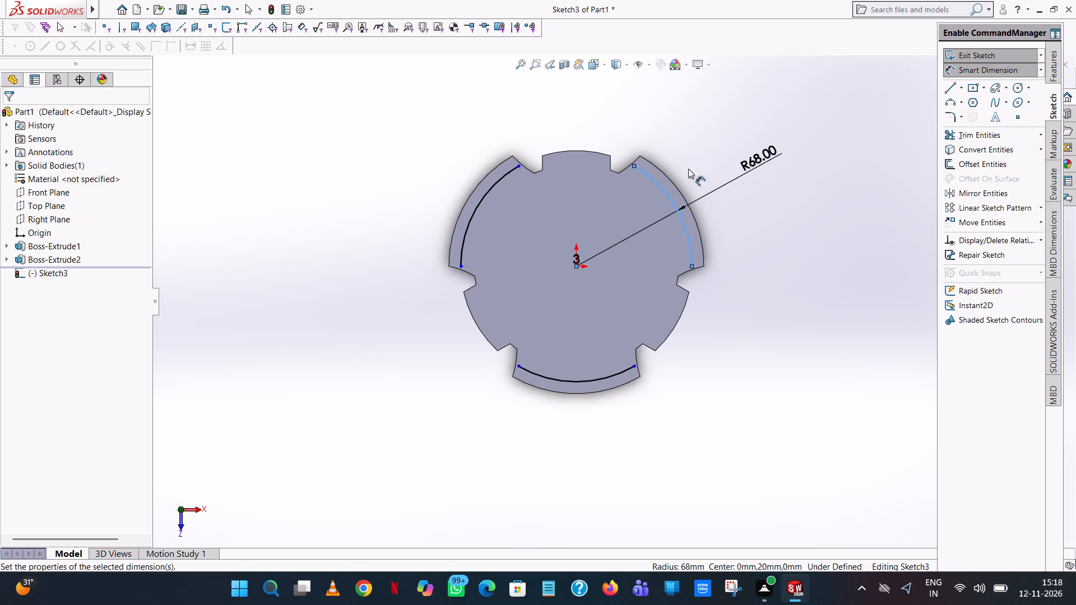
left_click(712, 144)
left_click(683, 131)
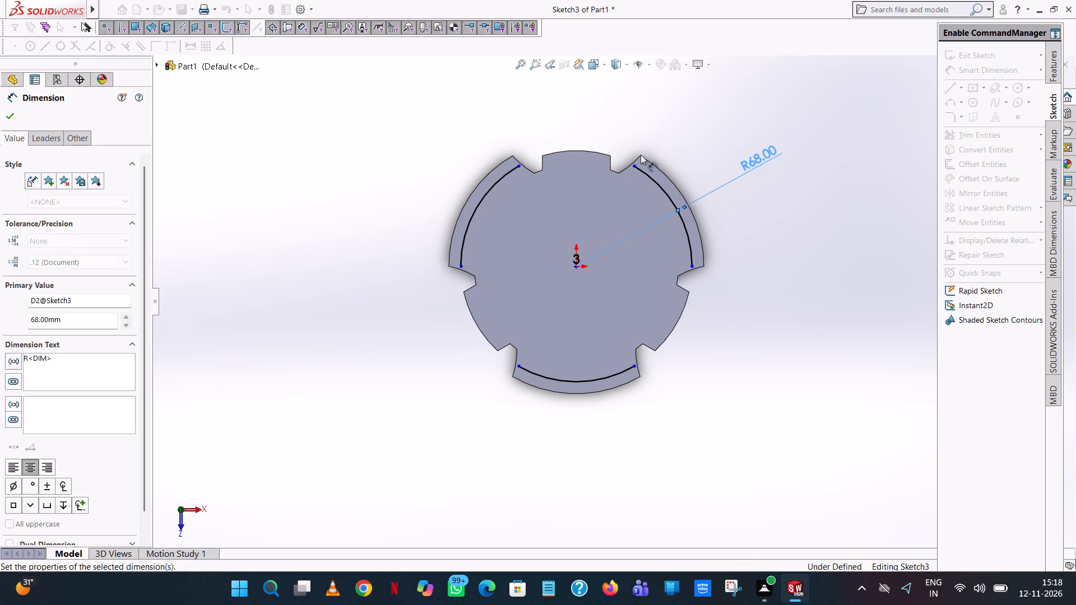
Dimension the horizontal distance from the origin to the upper end of the upper-right lobe's arc.
left_click(633, 165)
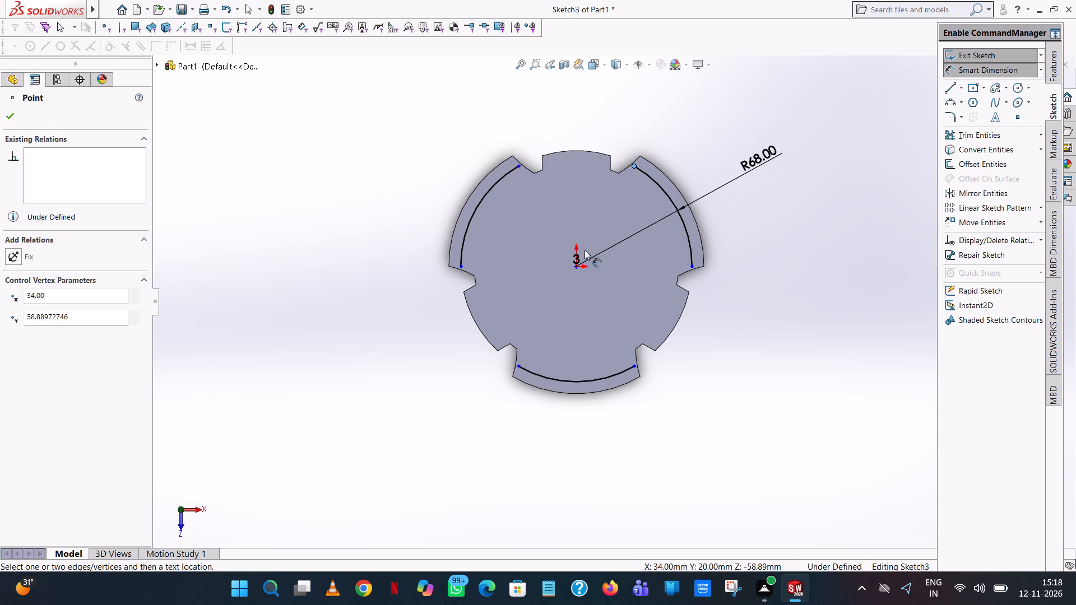
left_click(579, 268)
left_click(612, 116)
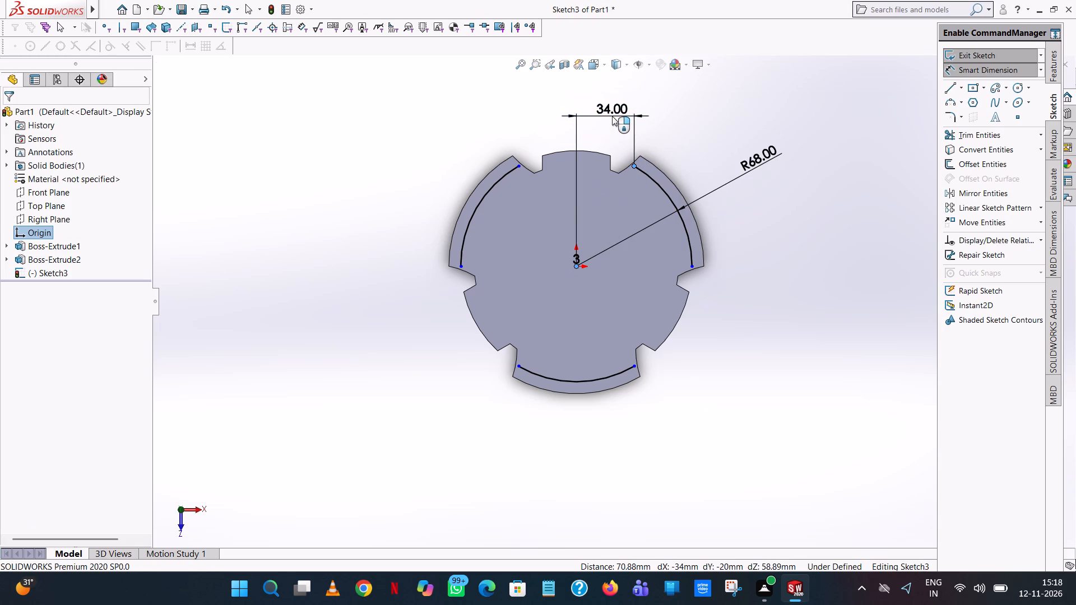
left_click(567, 99)
left_click(467, 114)
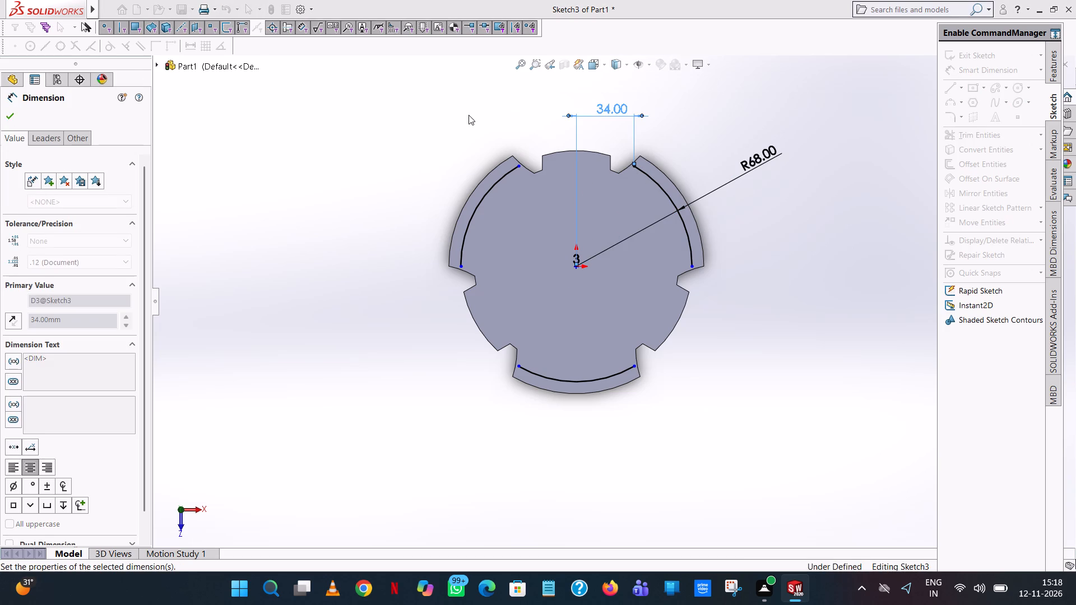
Dimension the vertical distance from the origin to the left end of the lower lobe's arc.
left_click(517, 366)
left_click(575, 266)
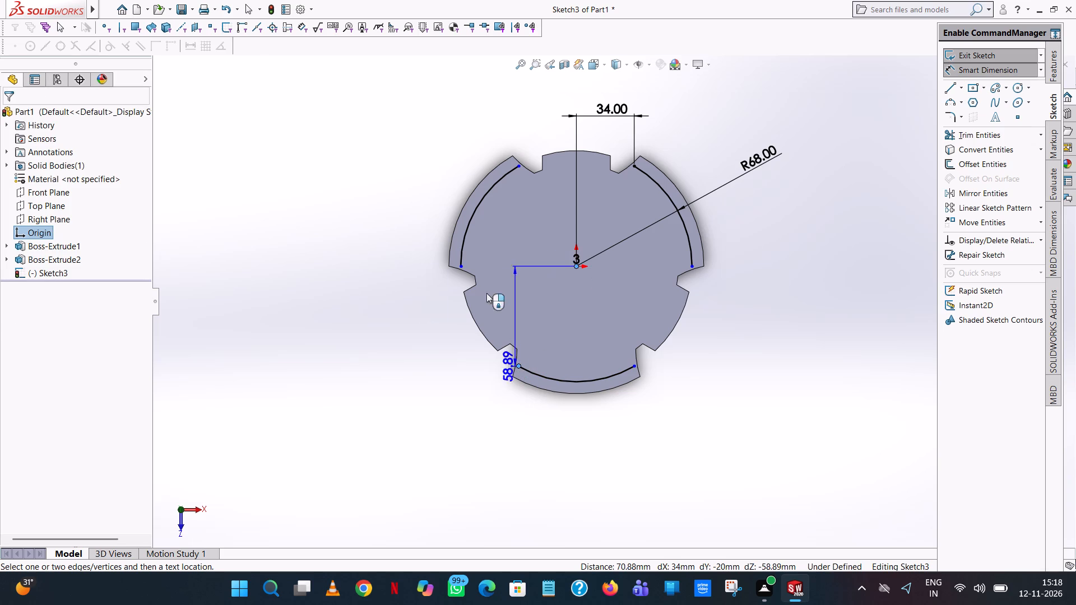
left_click(389, 342)
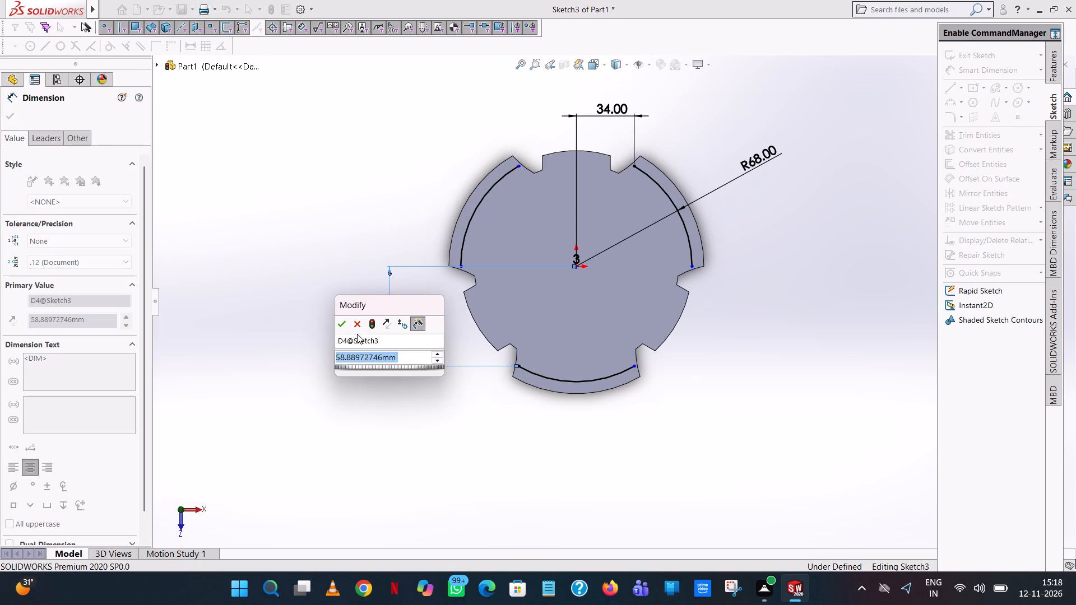
left_click(343, 329)
left_click(332, 147)
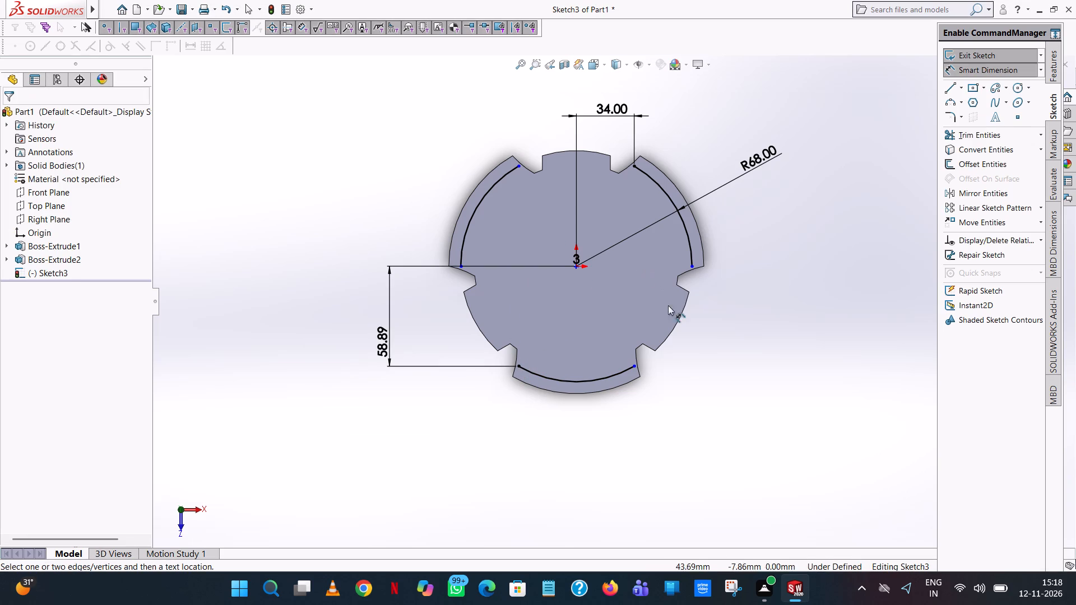
Dimension the horizontal distance from the origin to the right end of the lower lobe's arc.
left_click(637, 367)
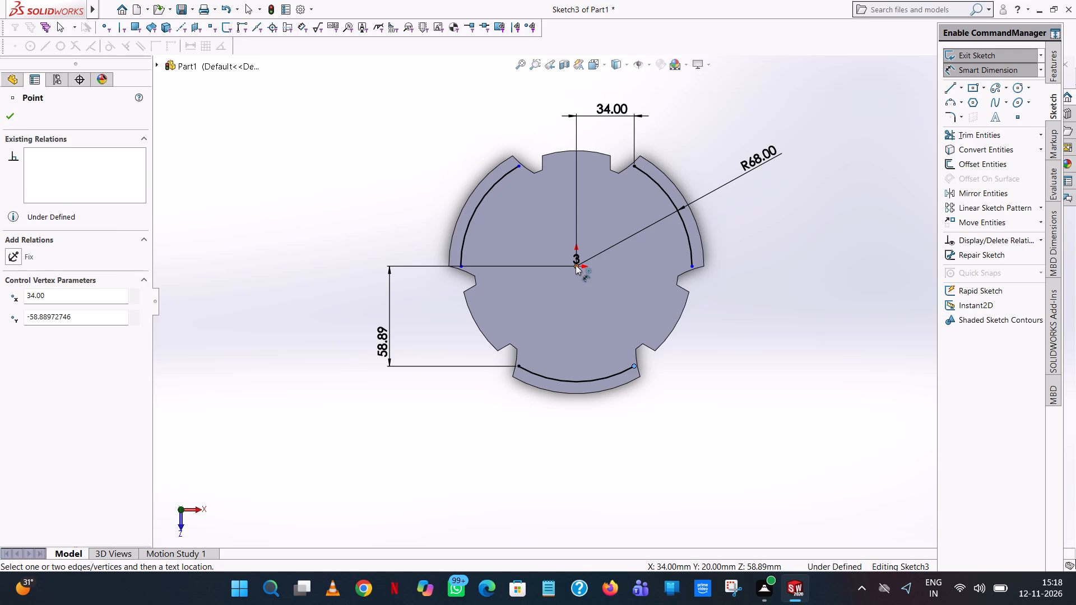
left_click(576, 265)
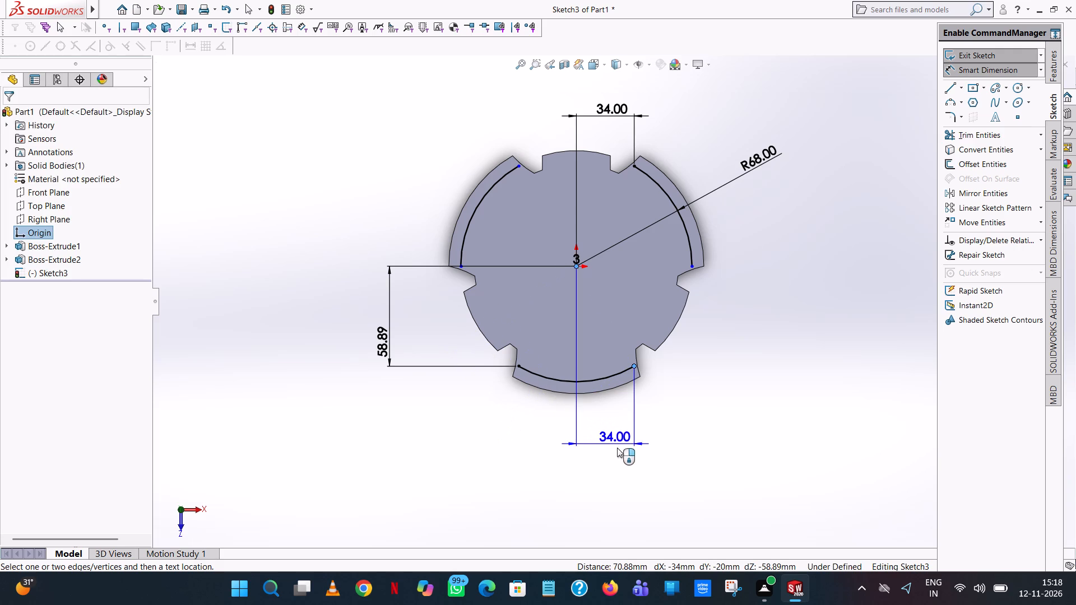
left_click(618, 455)
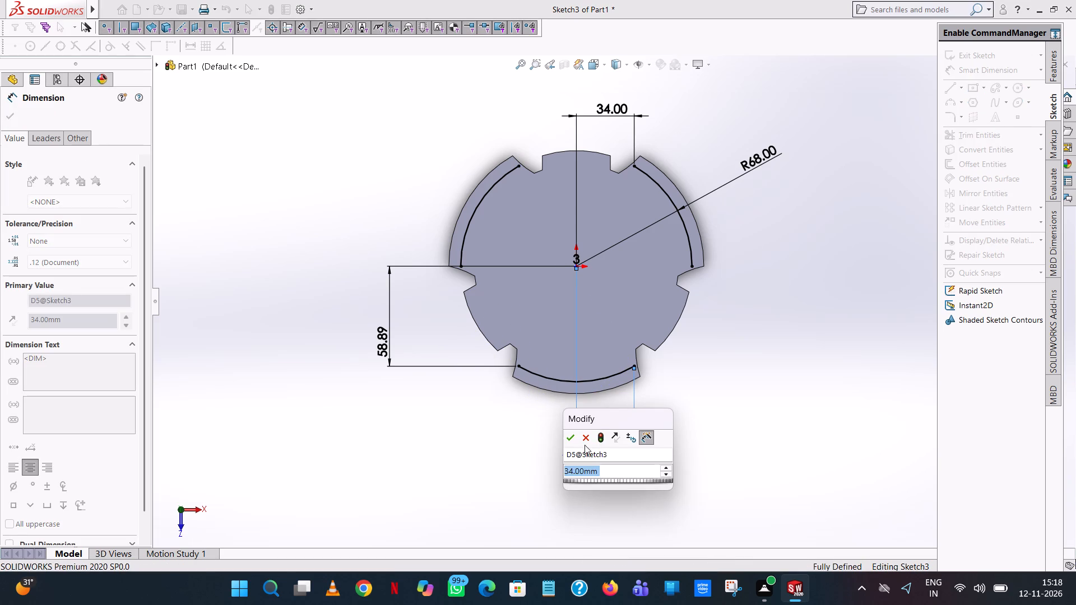
left_click(570, 438)
left_click(716, 330)
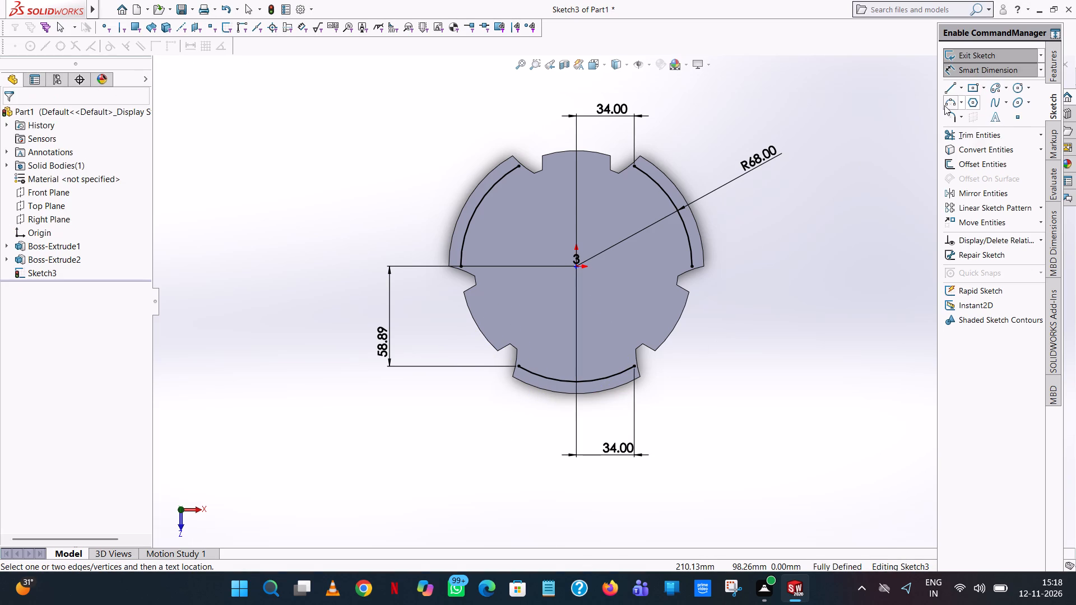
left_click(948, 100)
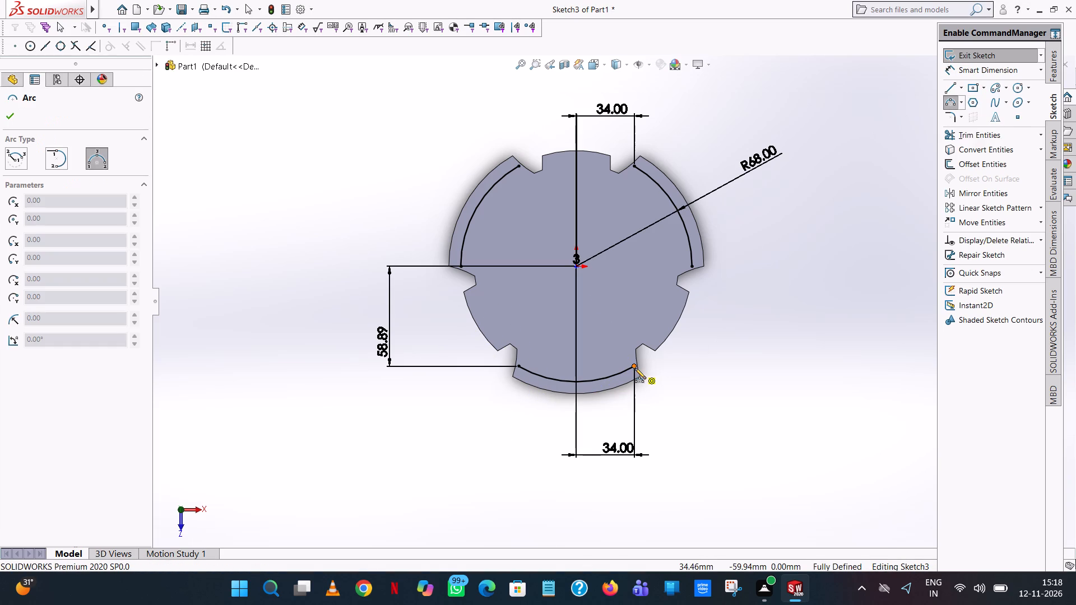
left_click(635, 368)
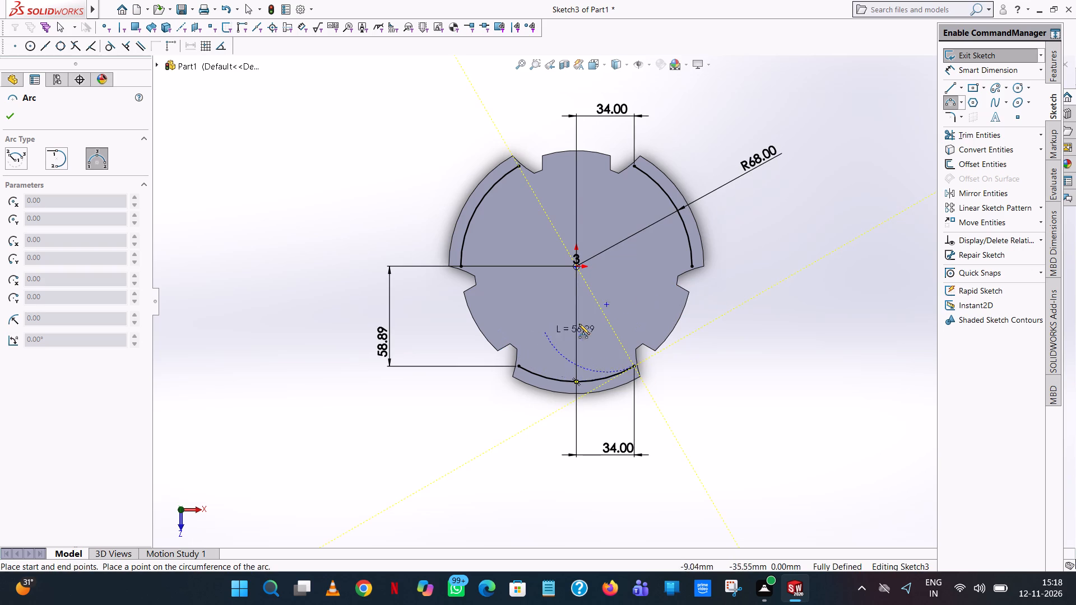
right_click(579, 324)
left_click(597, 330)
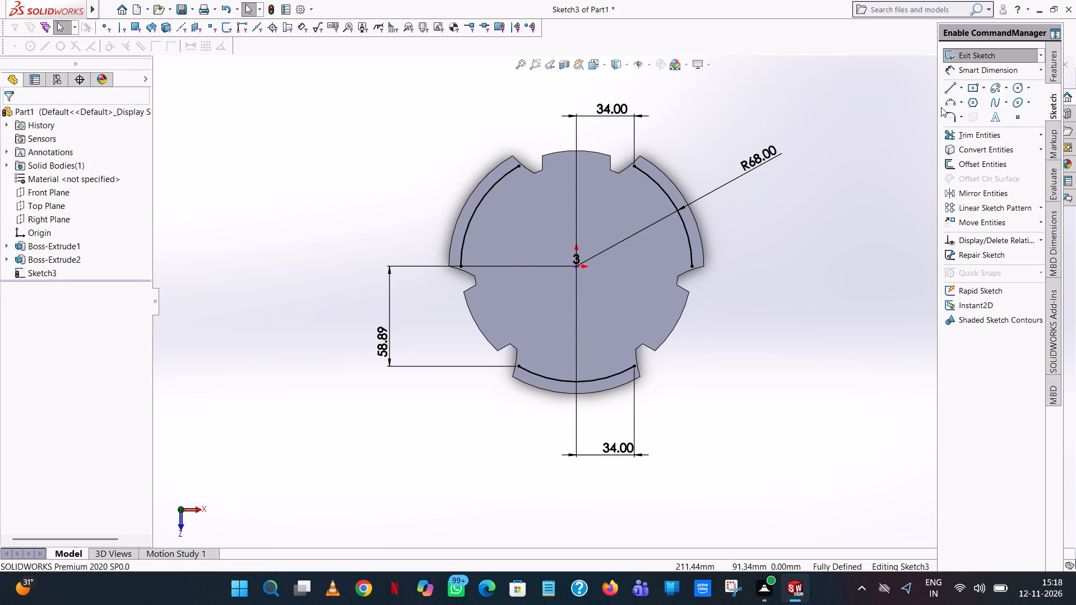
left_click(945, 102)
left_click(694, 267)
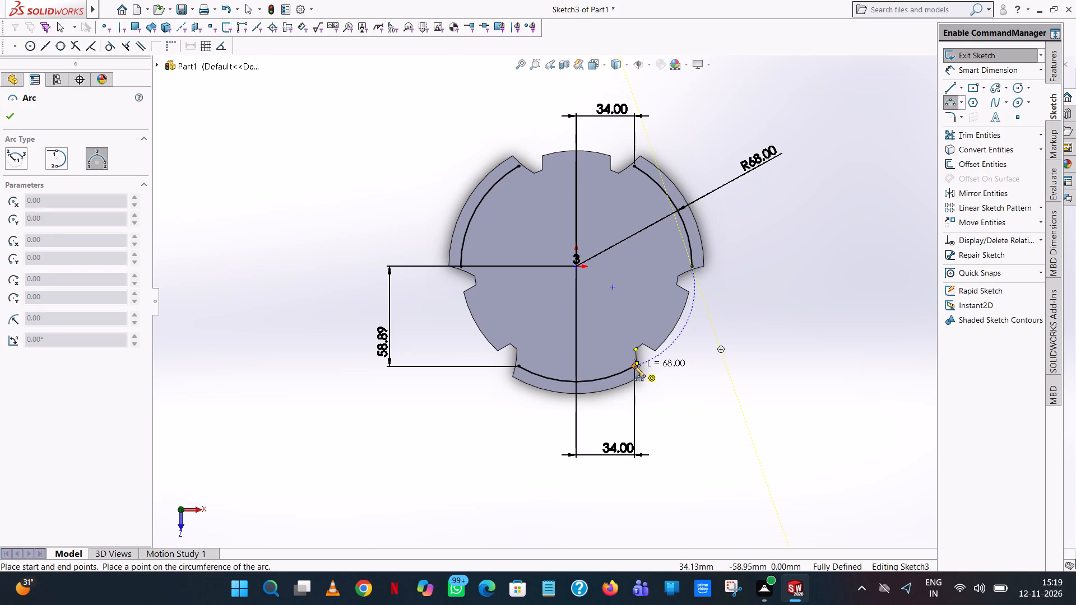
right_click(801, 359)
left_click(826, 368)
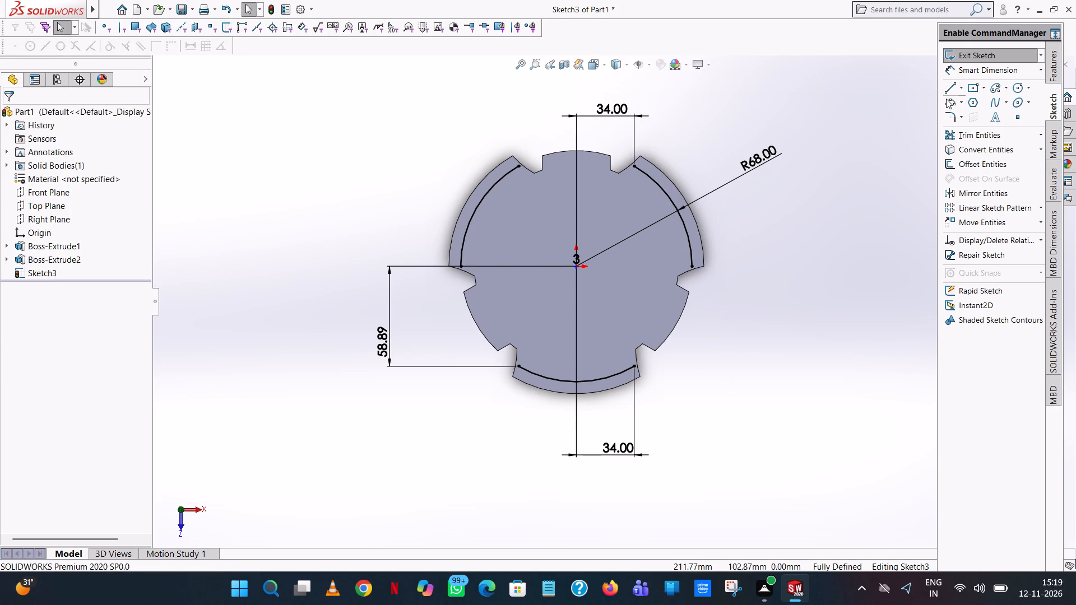
Draw a three-point arc of about 48 mm radius, bowed toward the origin, joining the lower arc's right end to the upper-right arc's lower end.
left_click(946, 99)
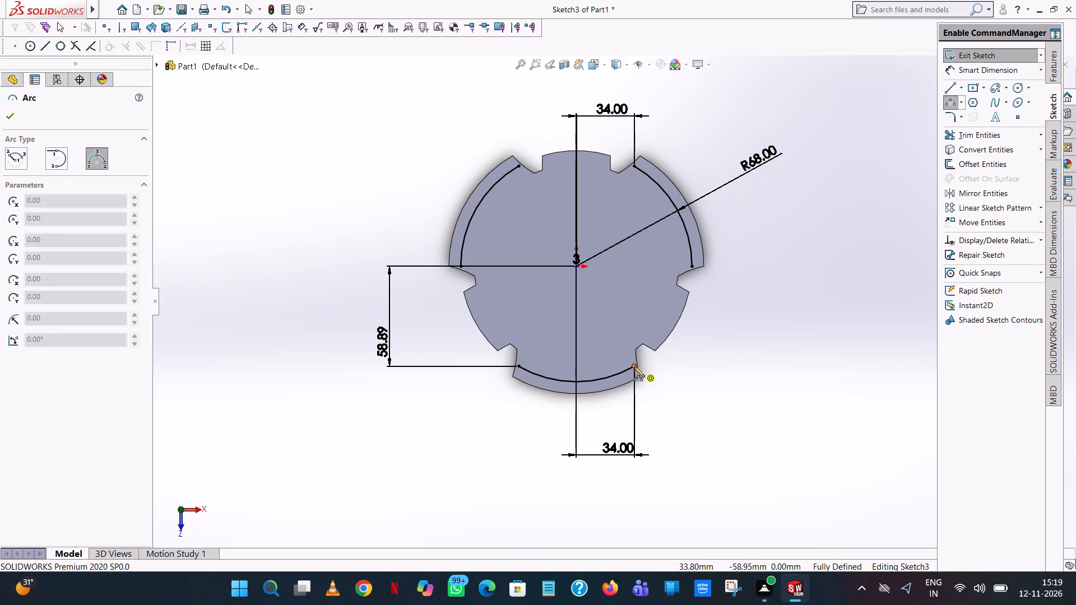
left_click(634, 366)
left_click(692, 269)
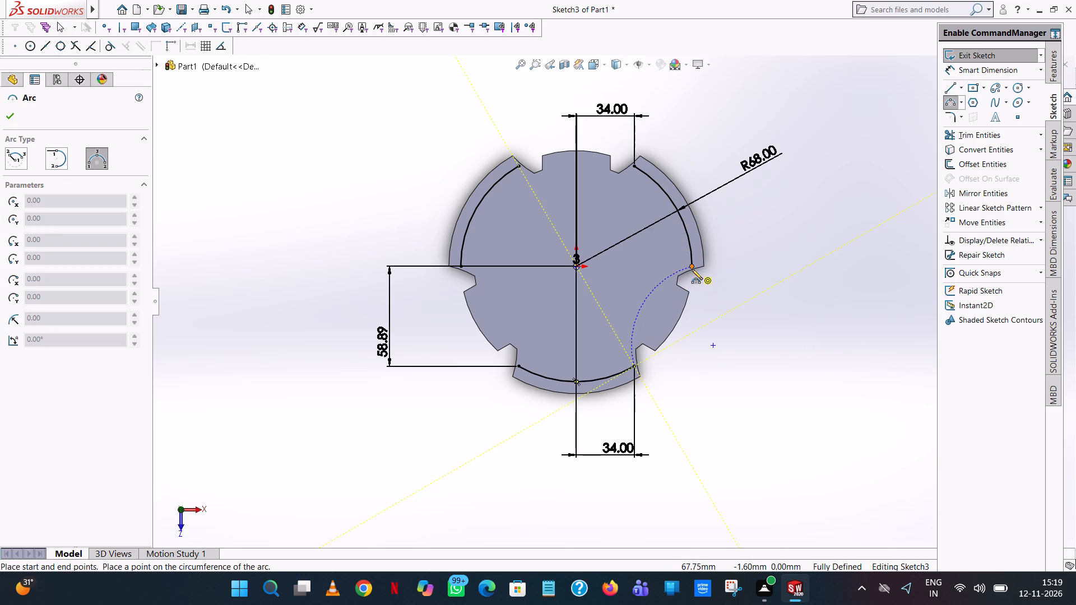
left_click(651, 290)
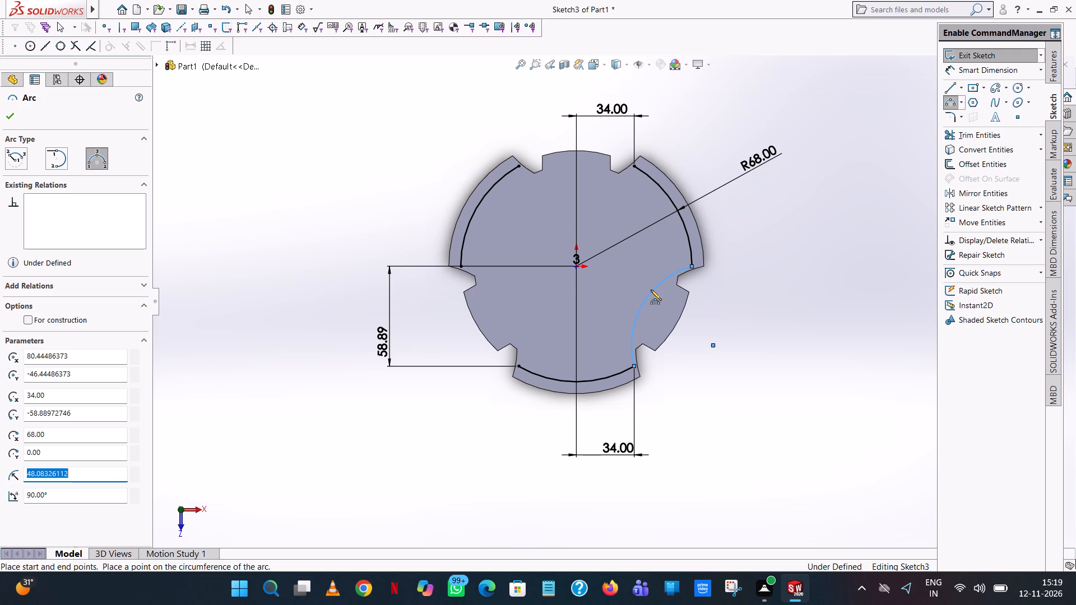
Set the radius of the joining arc between the lower and upper-right lobes to 50 mm.
type("50")
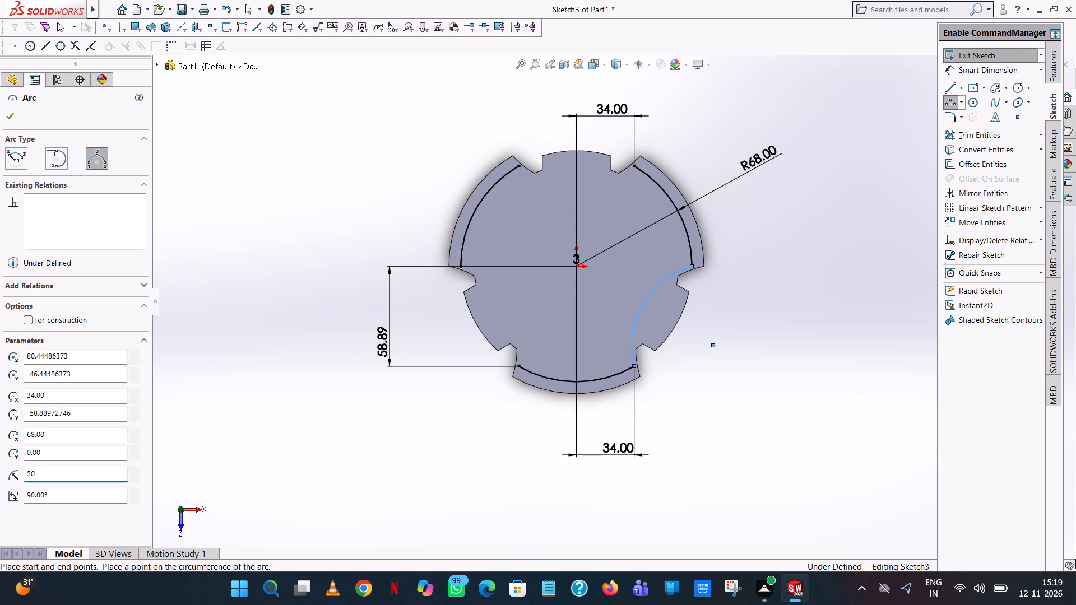
key("Return")
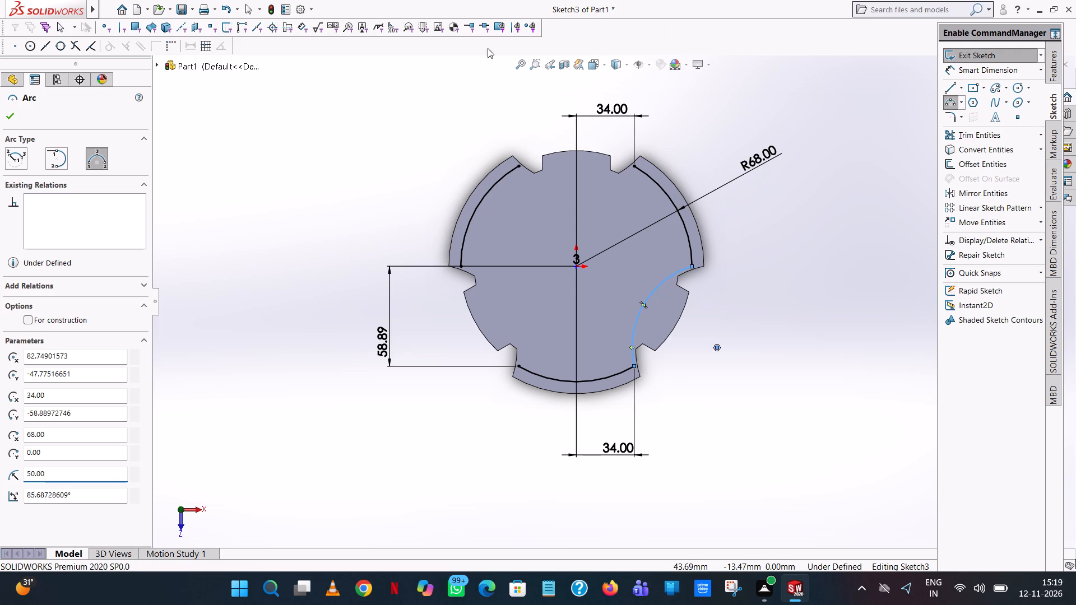
left_click(4, 115)
left_click(353, 143)
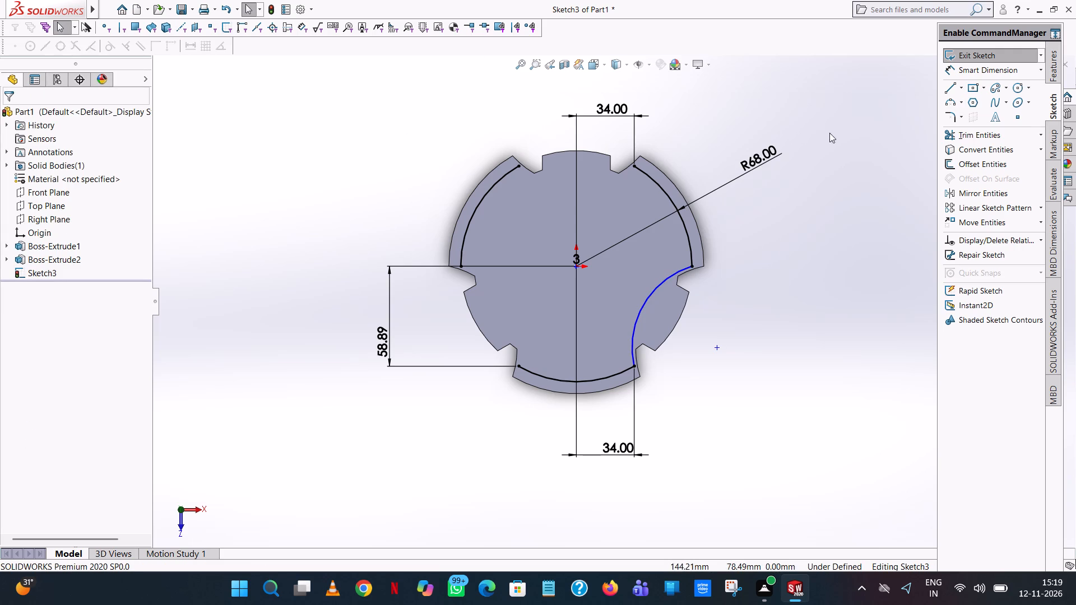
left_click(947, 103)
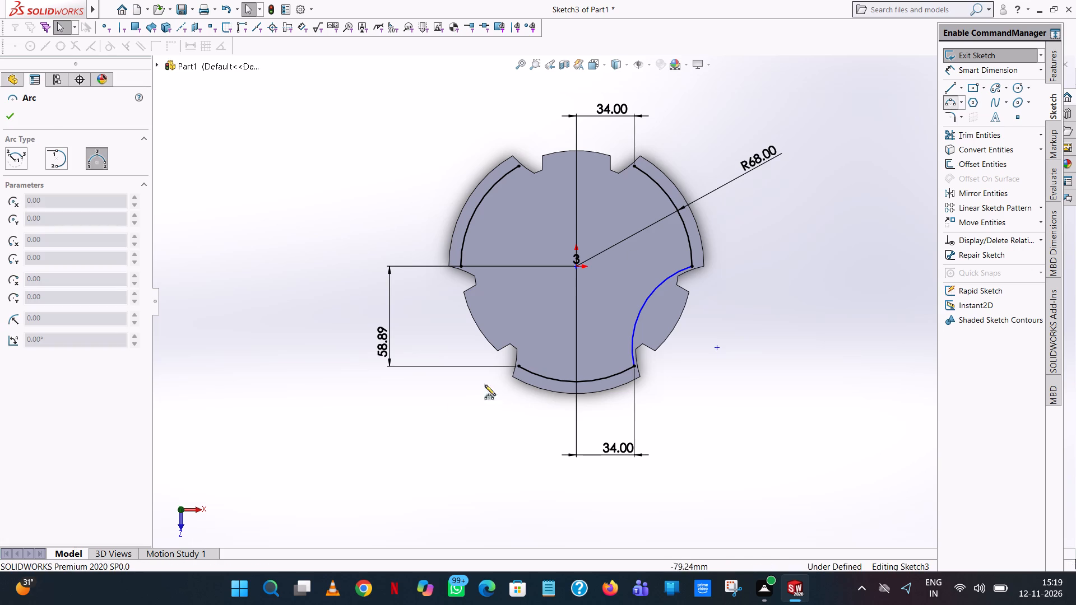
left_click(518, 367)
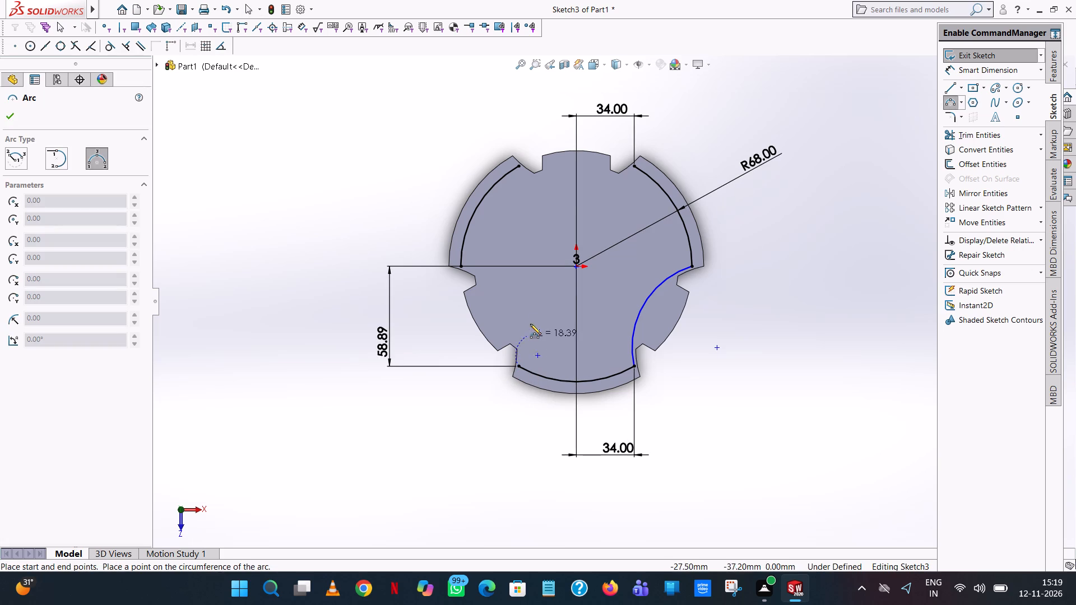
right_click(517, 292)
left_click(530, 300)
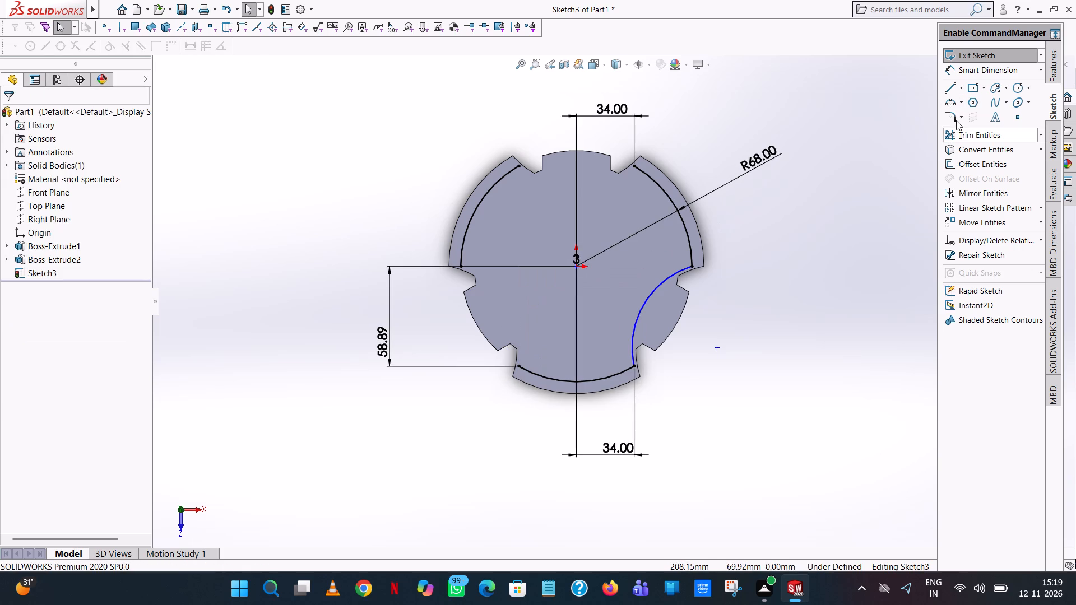
Draw a three-point arc of 50 mm radius, bowed toward the origin, joining the upper-left arc's lower end to the lower arc's left end.
left_click(948, 101)
left_click(461, 267)
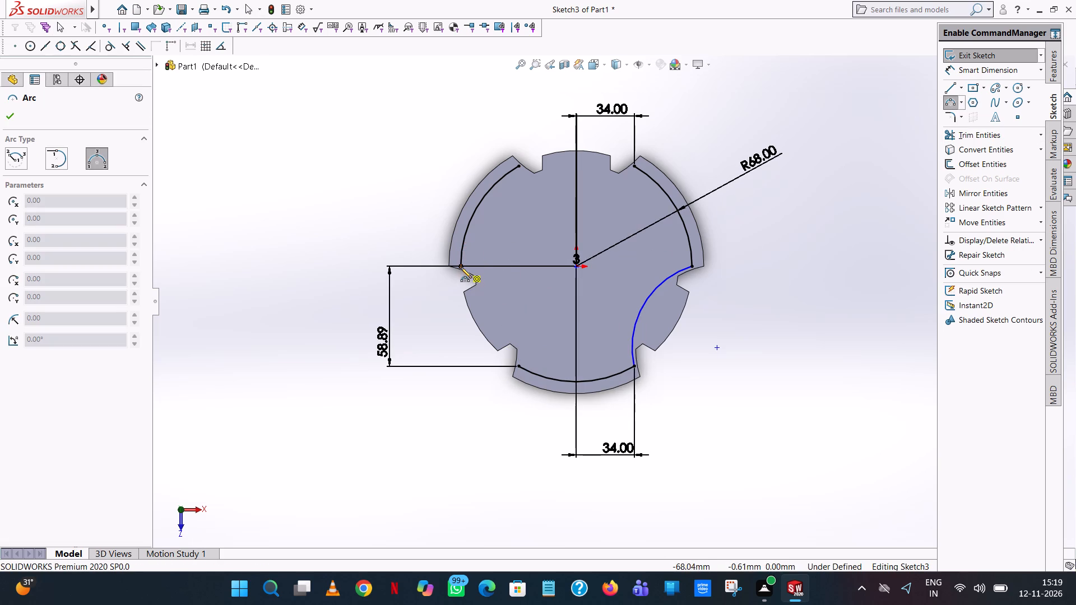
left_click(518, 366)
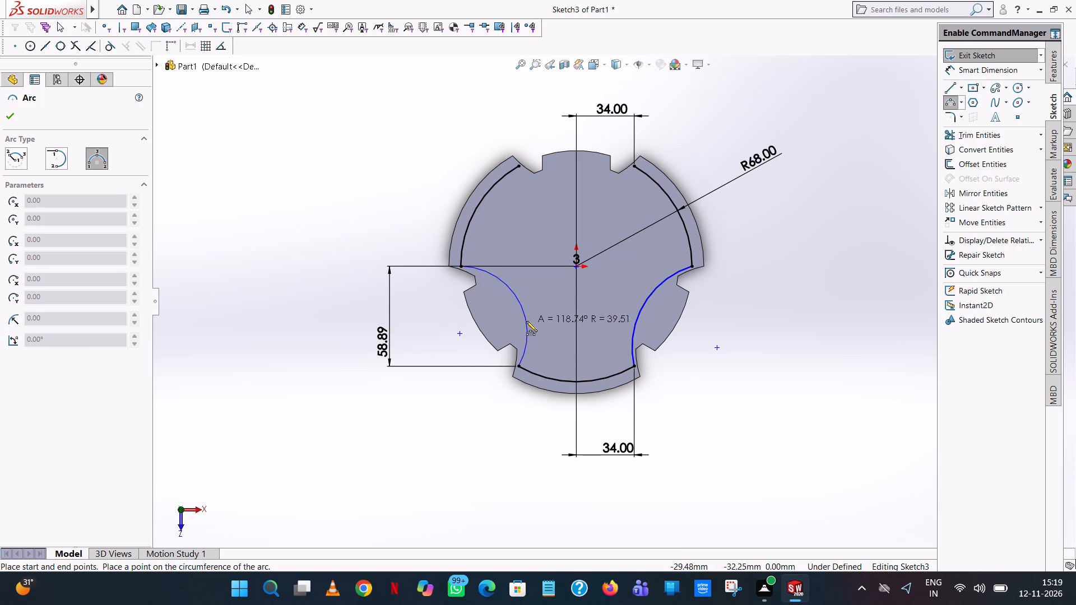
left_click(526, 321)
type("50")
key("Return")
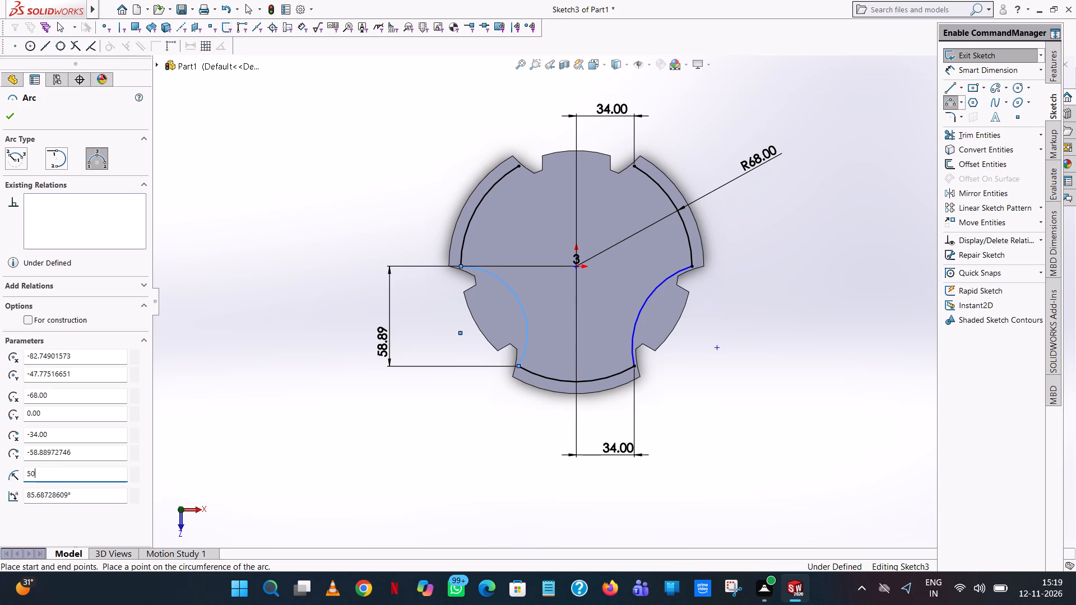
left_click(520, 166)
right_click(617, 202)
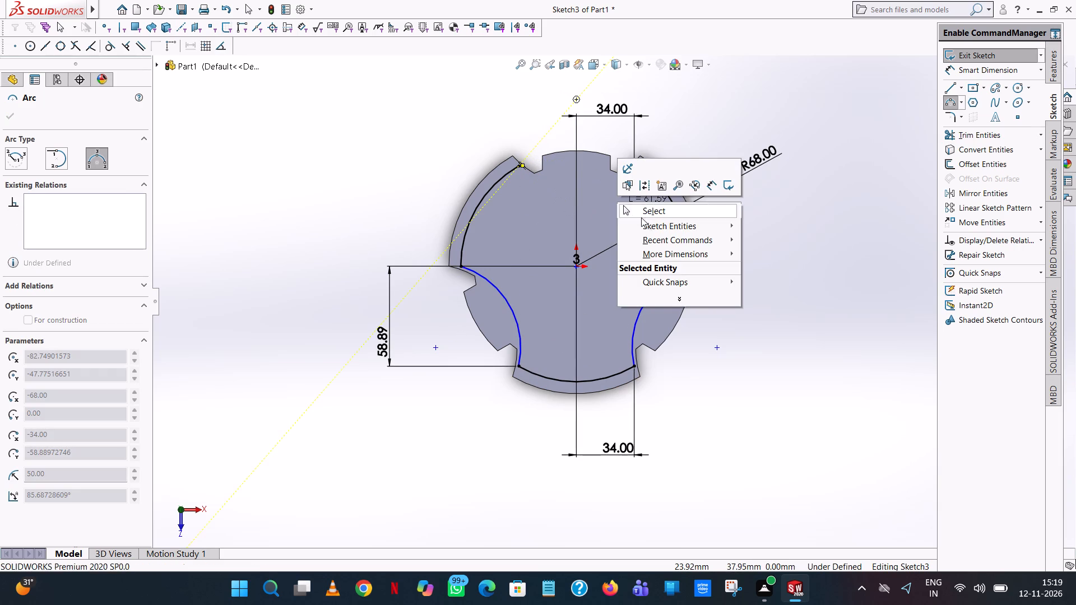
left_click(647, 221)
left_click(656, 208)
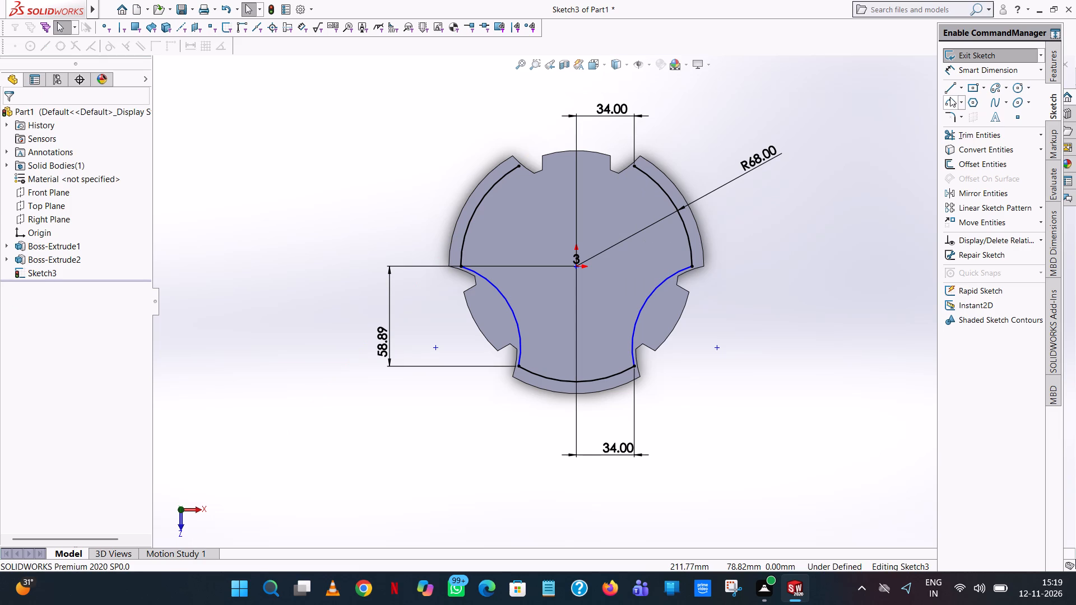
Draw a three-point arc of 50 mm radius, bowed toward the origin, joining the upper ends of the upper-right and upper-left arcs.
left_click(949, 96)
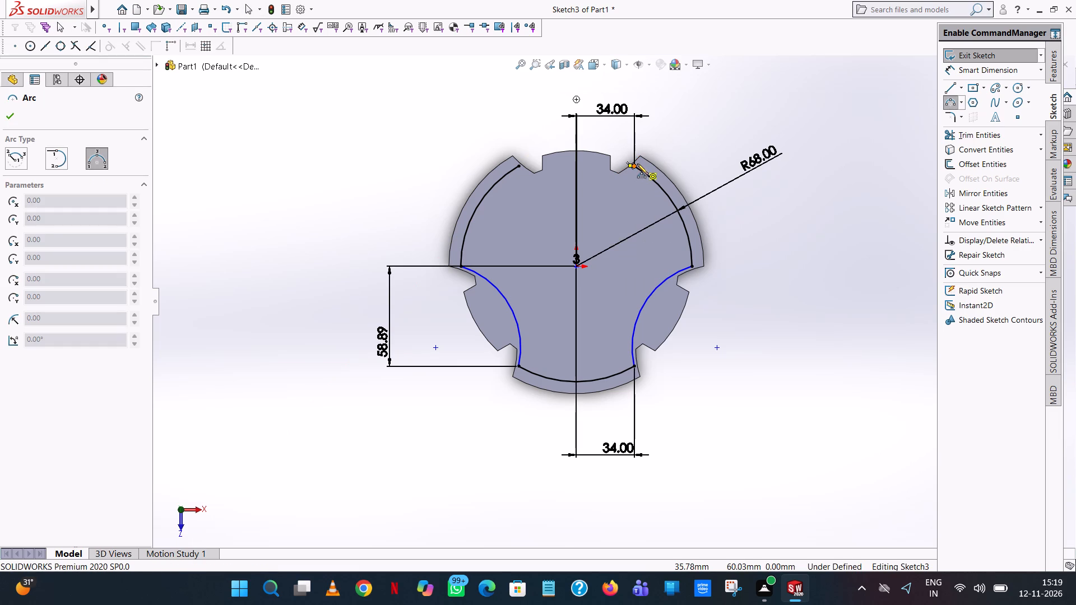
left_click(635, 164)
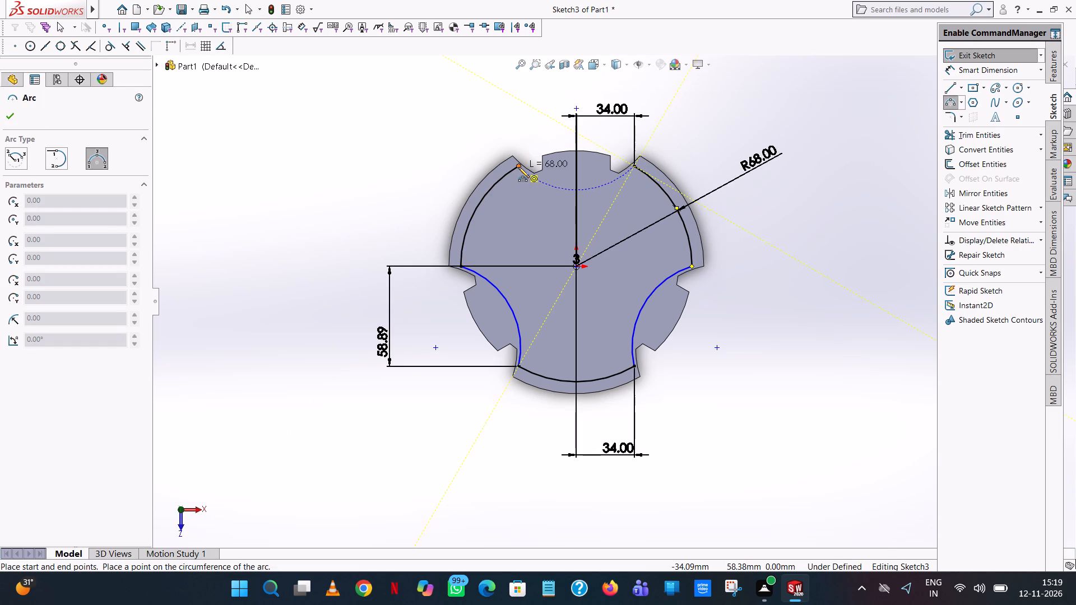
left_click(518, 167)
left_click(527, 176)
type("50")
key("Return")
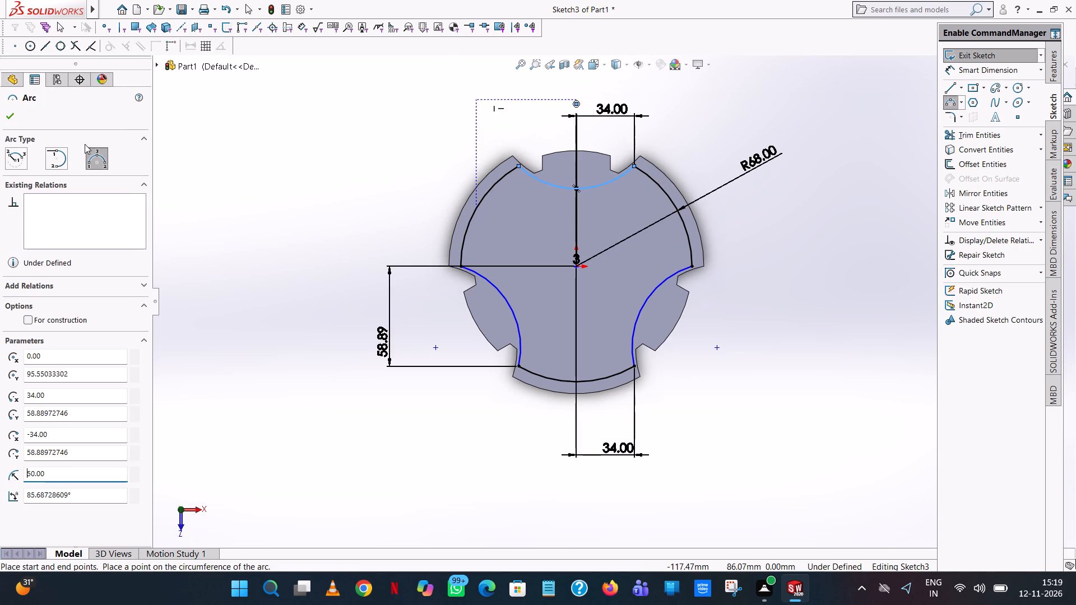
left_click(12, 115)
left_click(463, 137)
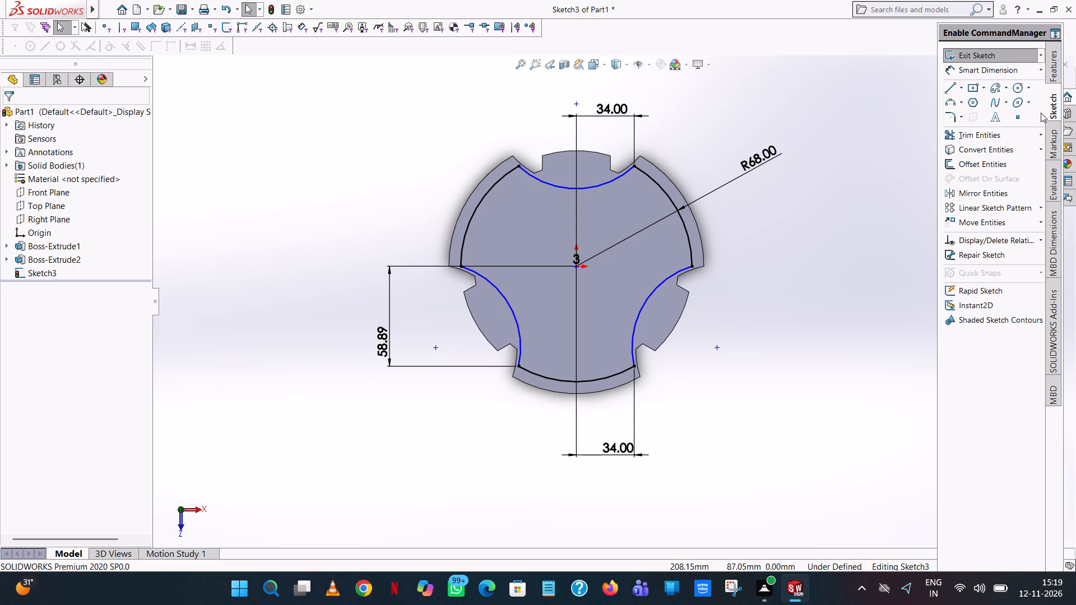
Dimension the radius of the inward-curving arc between the lower and upper-right lobes.
left_click(1004, 73)
left_click(653, 289)
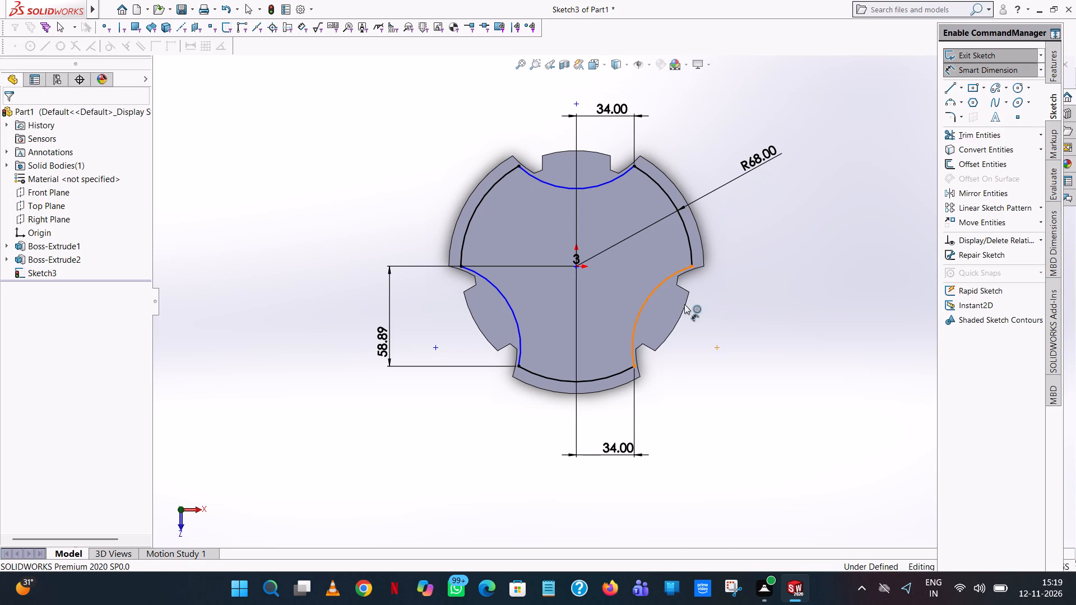
left_click(842, 401)
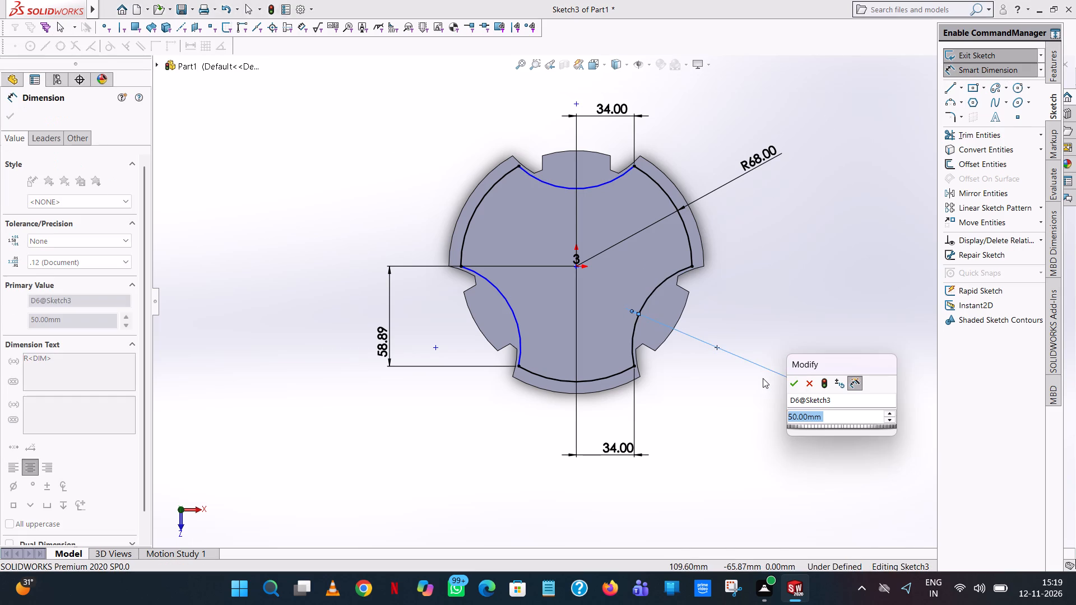
left_click(783, 379)
left_click(797, 390)
left_click(486, 408)
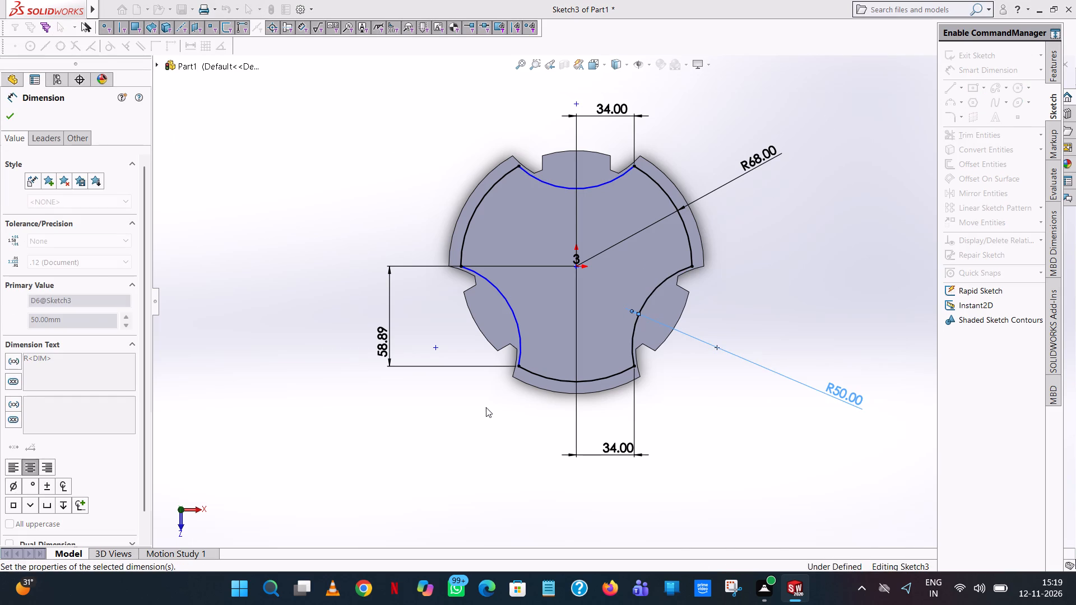
Dimension the radius of the inward-curving arc between the lower and upper-left lobes.
left_click(508, 305)
left_click(360, 355)
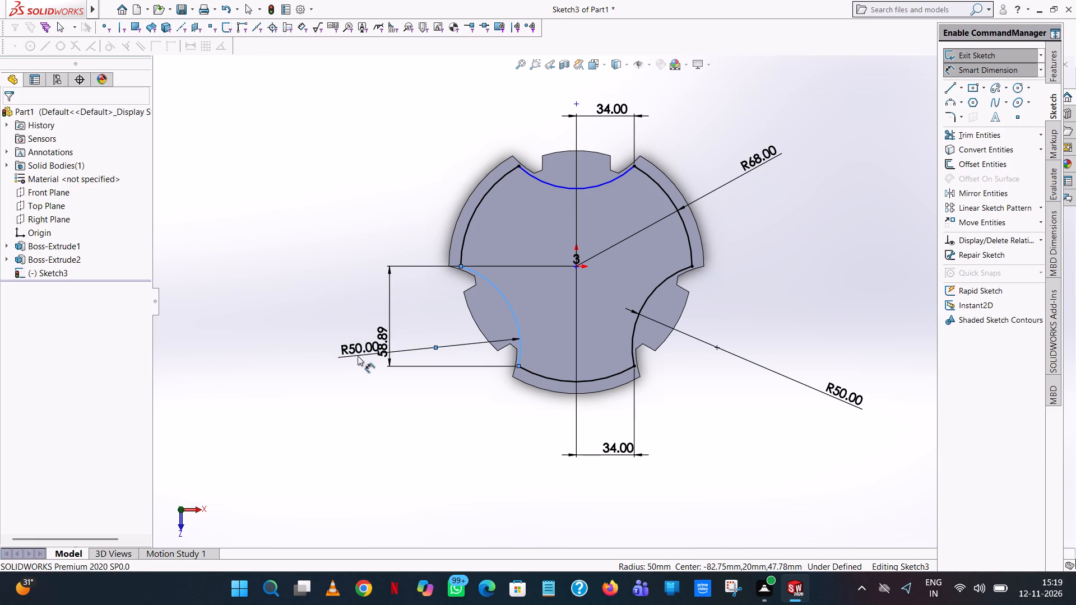
left_click(316, 333)
left_click(419, 171)
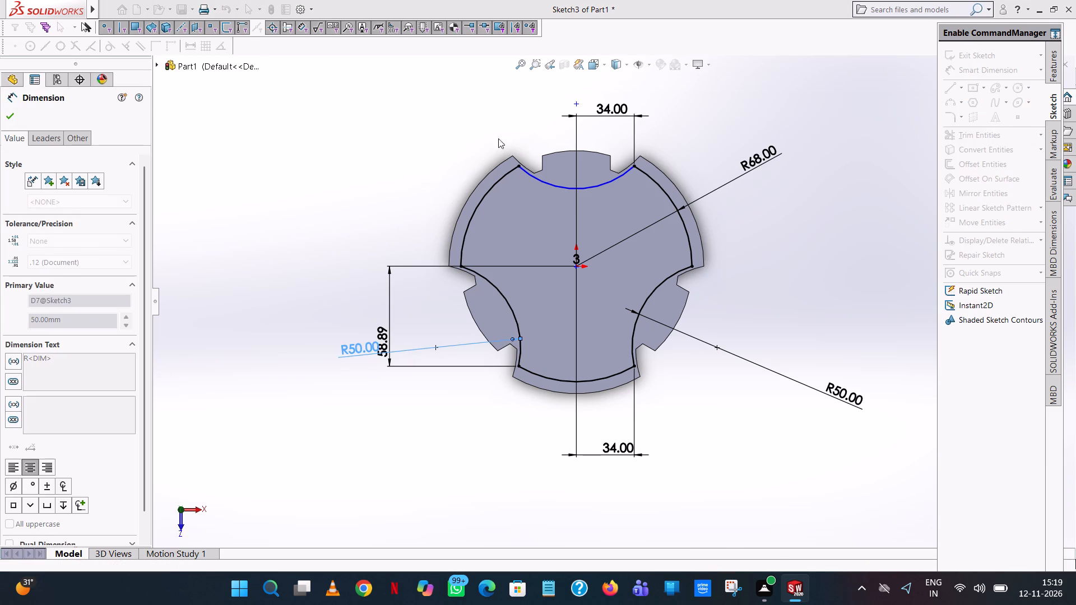
Dimension the radius of the inward-curving arc between the two upper lobes, placing the dimension above the disc.
left_click(611, 184)
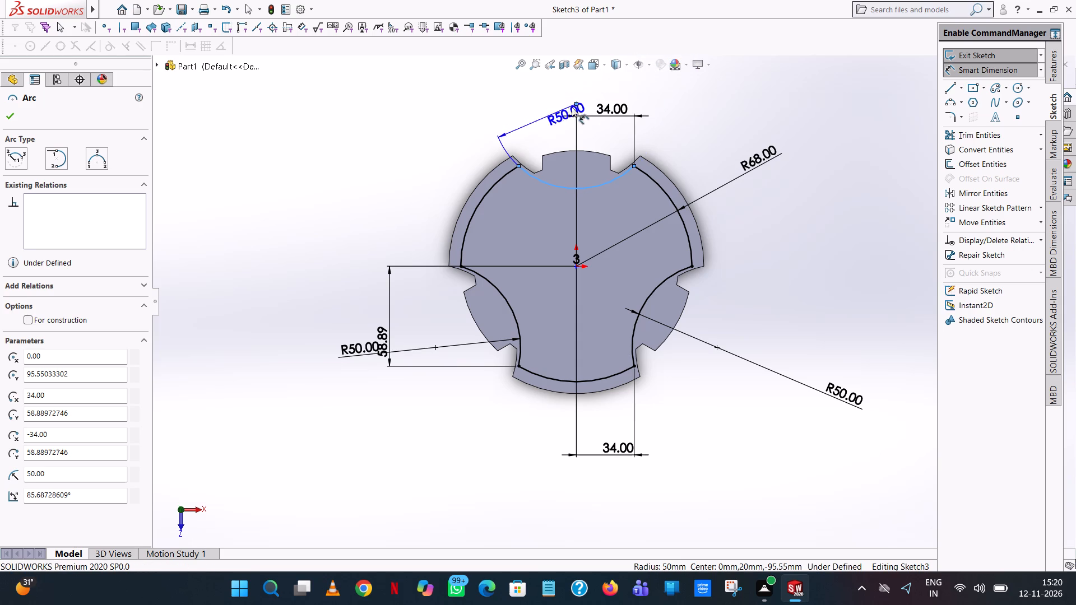
scroll(573, 107, "up", 4)
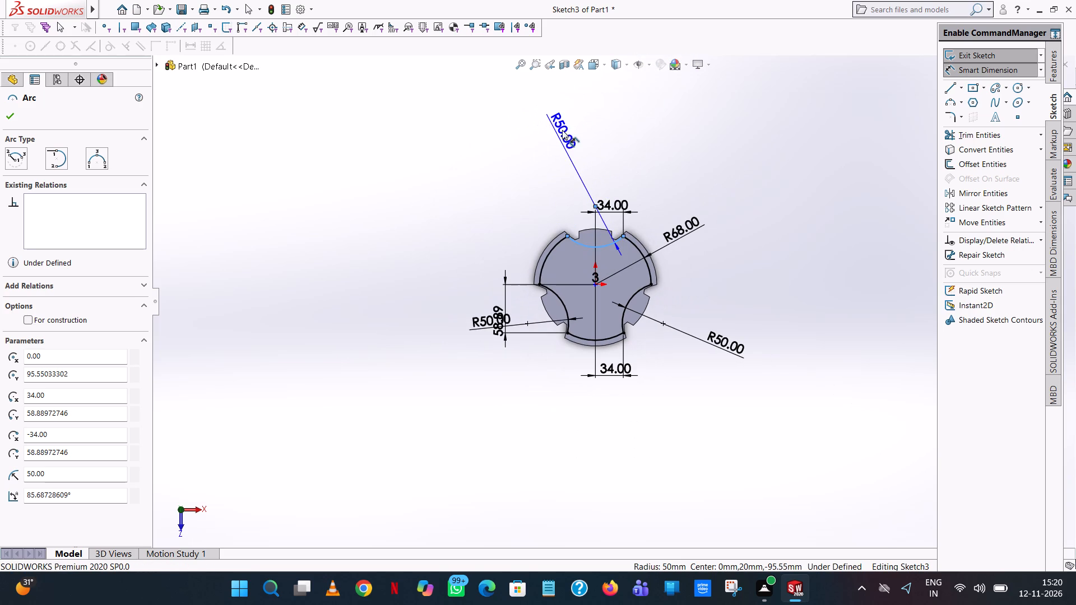
left_click(562, 130)
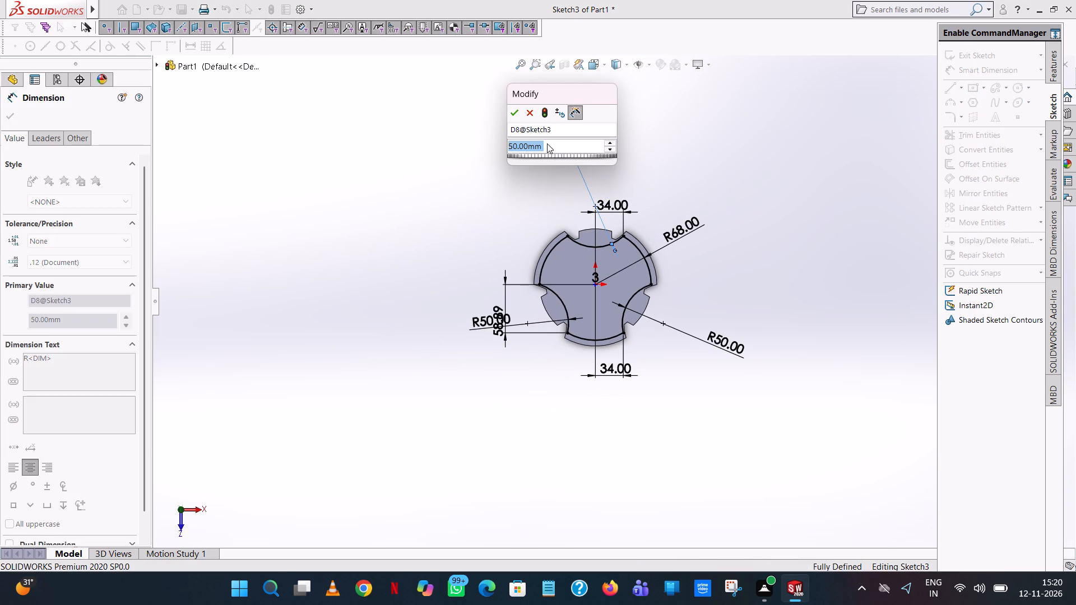
left_click(519, 114)
left_click(766, 165)
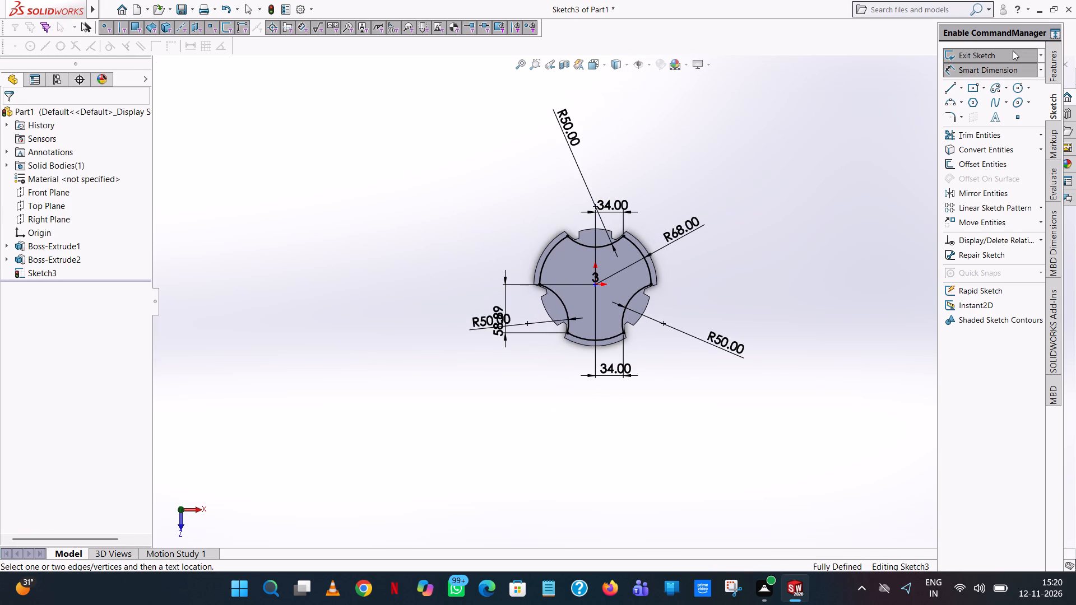
Extrude the closed three-lobed profile as a blind boss 15 mm deep, merged with the disc.
left_click(1052, 70)
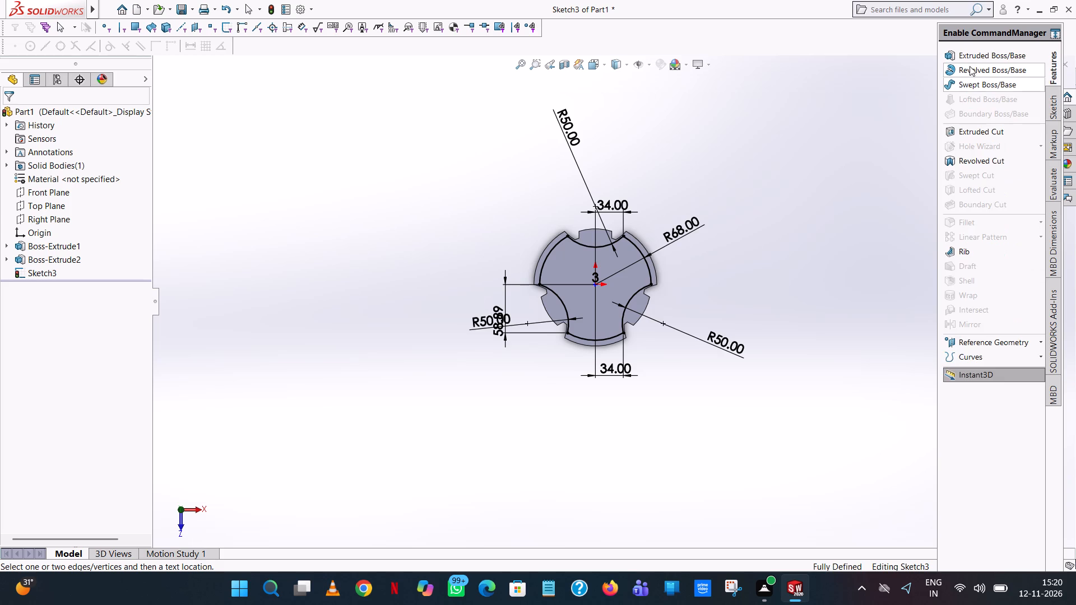
left_click(971, 62)
middle_click_drag(605, 315, 569, 131)
double_click(77, 241)
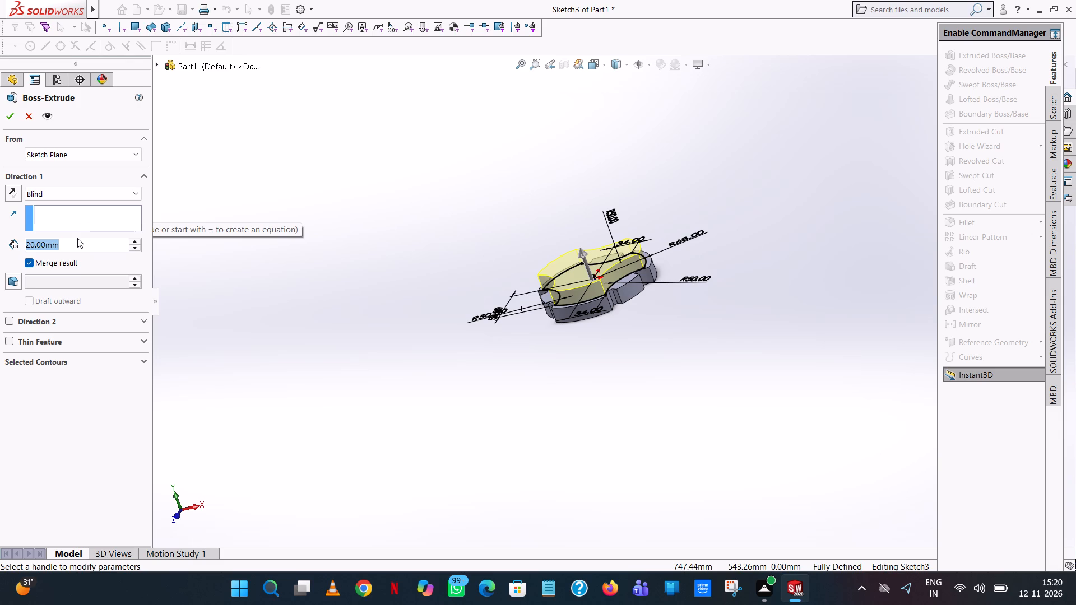
type("15")
key("Return")
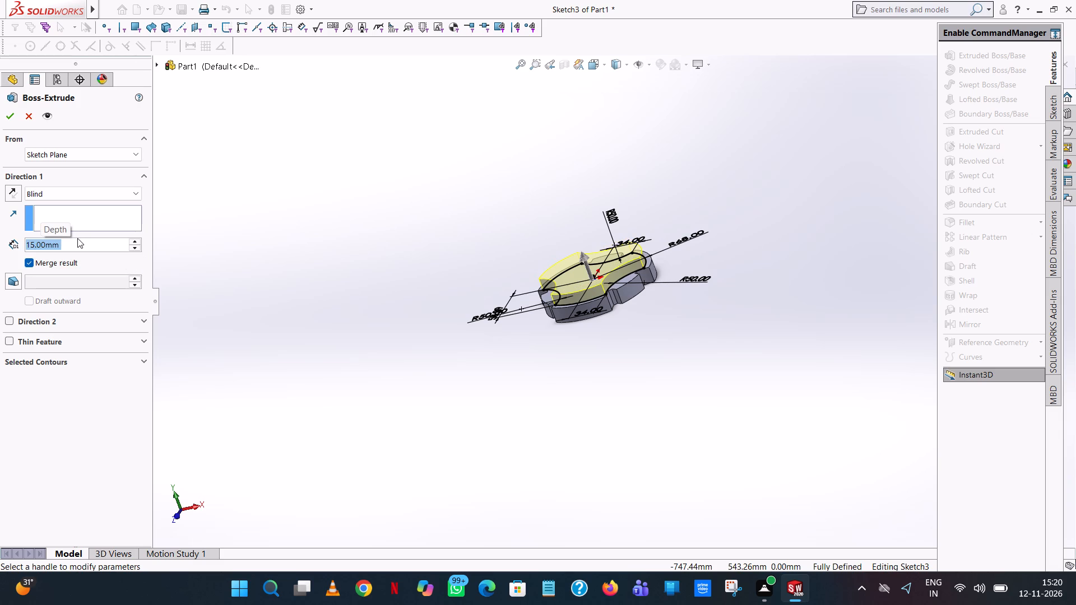
left_click(15, 111)
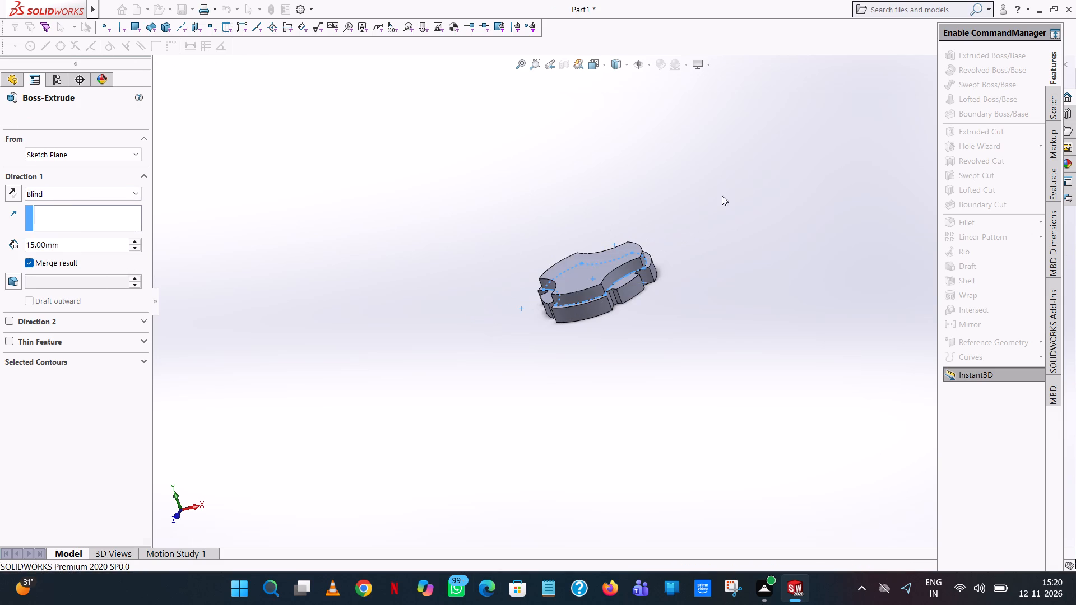
left_click(707, 202)
Examine the raised three-lobed step and the notches around the disc's rim from several angles and close up.
middle_click_drag(706, 197, 725, 339)
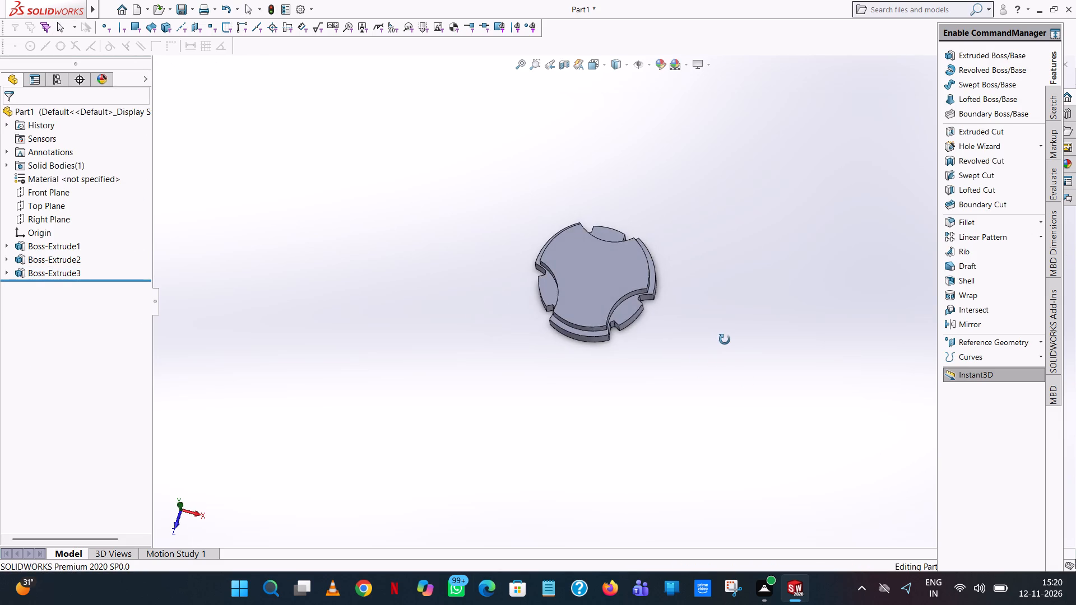
middle_click_drag(725, 339, 749, 398)
scroll(749, 398, "up", 1)
scroll(626, 227, "down", 8)
scroll(646, 529, "up", 5)
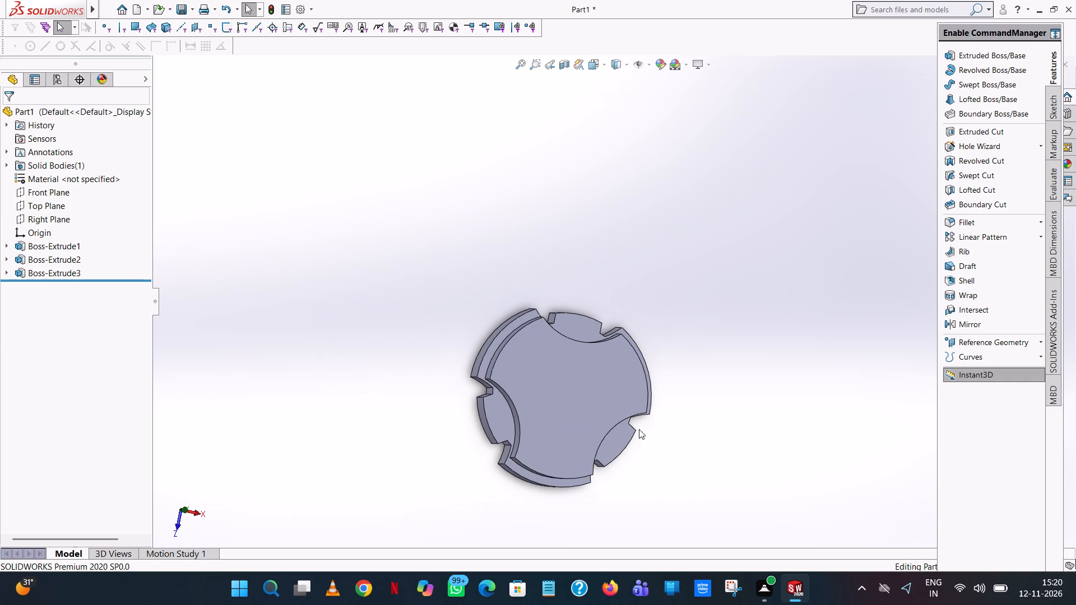
scroll(618, 356, "down", 8)
scroll(591, 183, "down", 7)
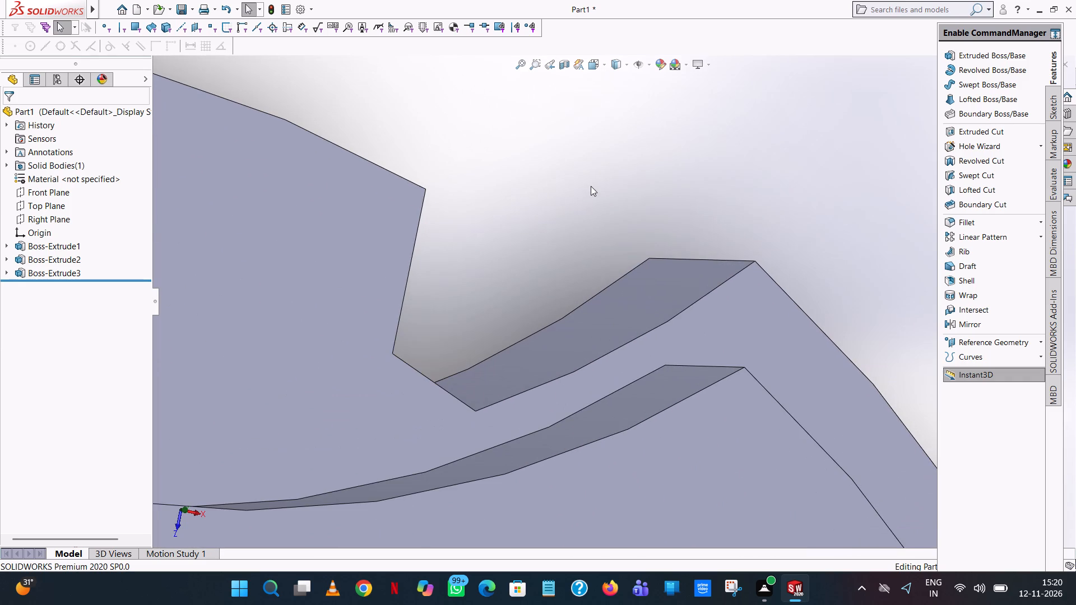
scroll(591, 186, "up", 8)
scroll(600, 258, "up", 3)
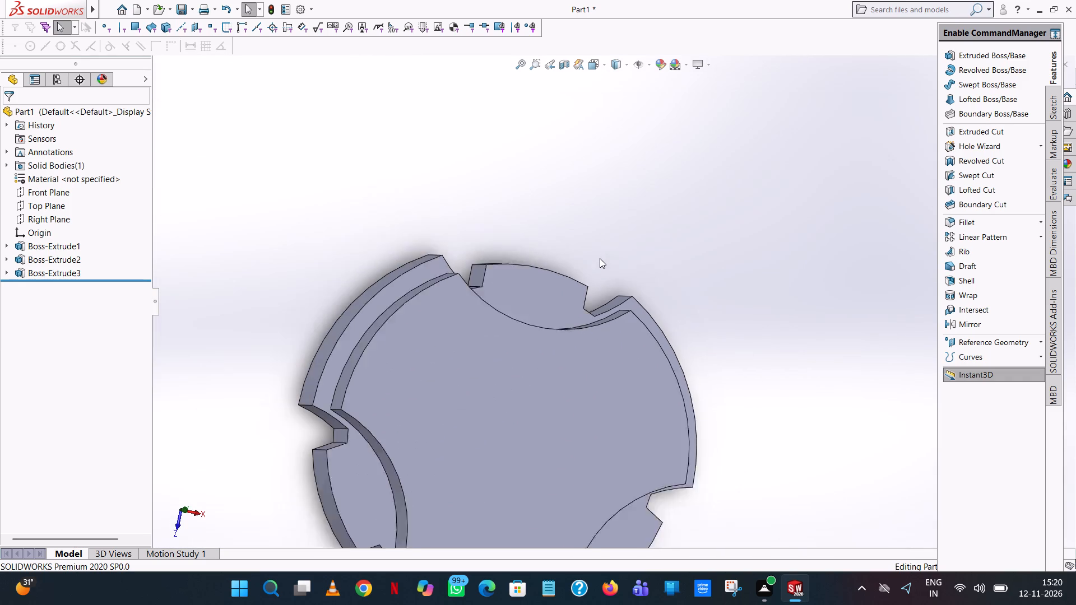
scroll(600, 258, "up", 2)
middle_click_drag(646, 436, 604, 312)
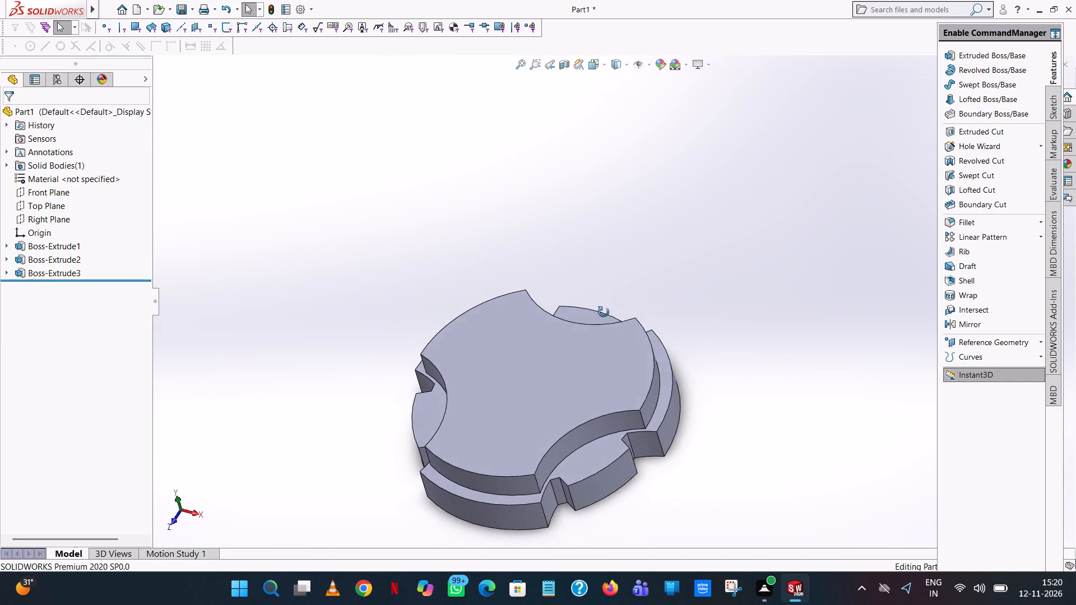
middle_click_drag(604, 312, 620, 442)
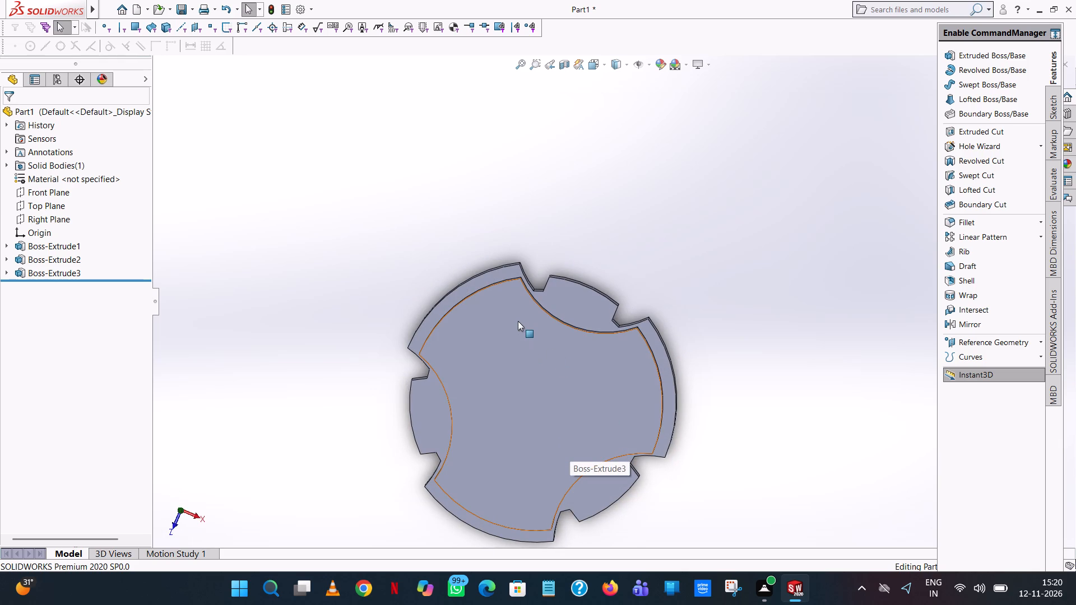
middle_click_drag(462, 389, 468, 373)
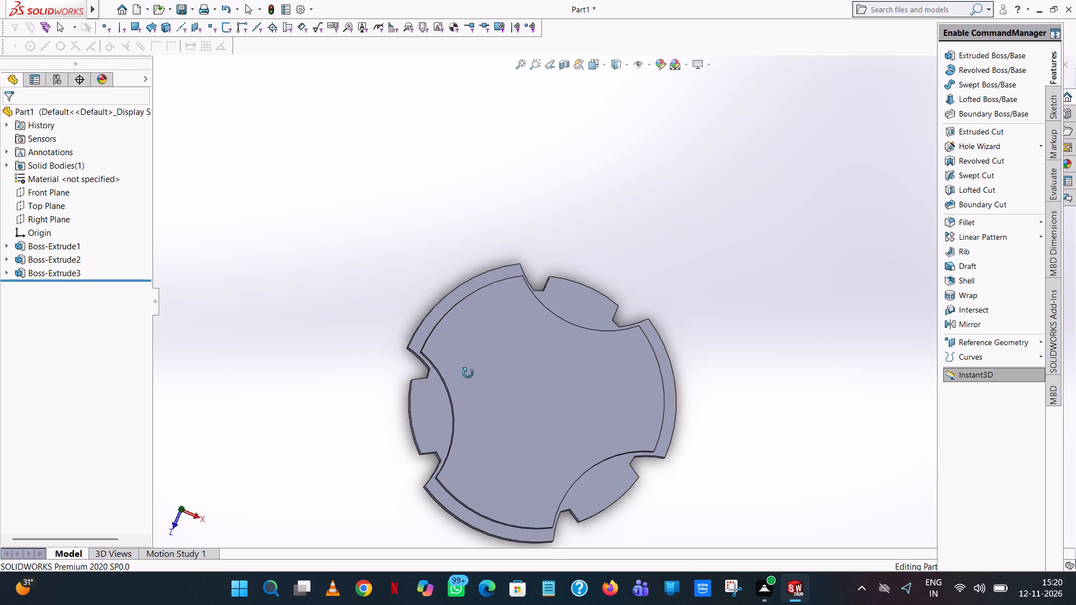
Undo the 15 mm boss extrusion of the three-lobed profile to return to editing its sketch.
middle_click_drag(468, 373, 446, 331)
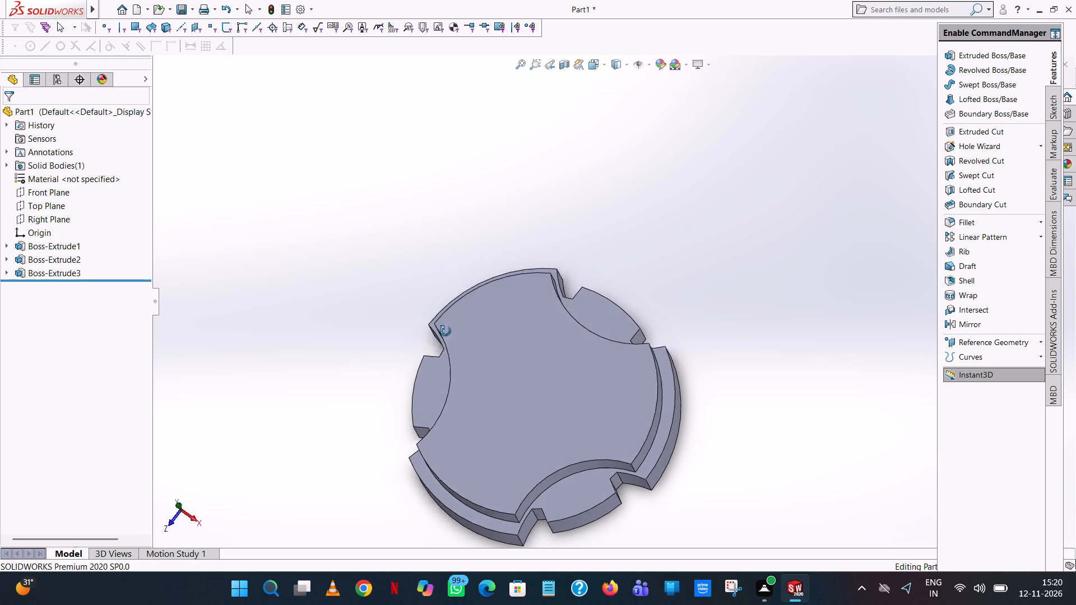
middle_click_drag(446, 331, 462, 380)
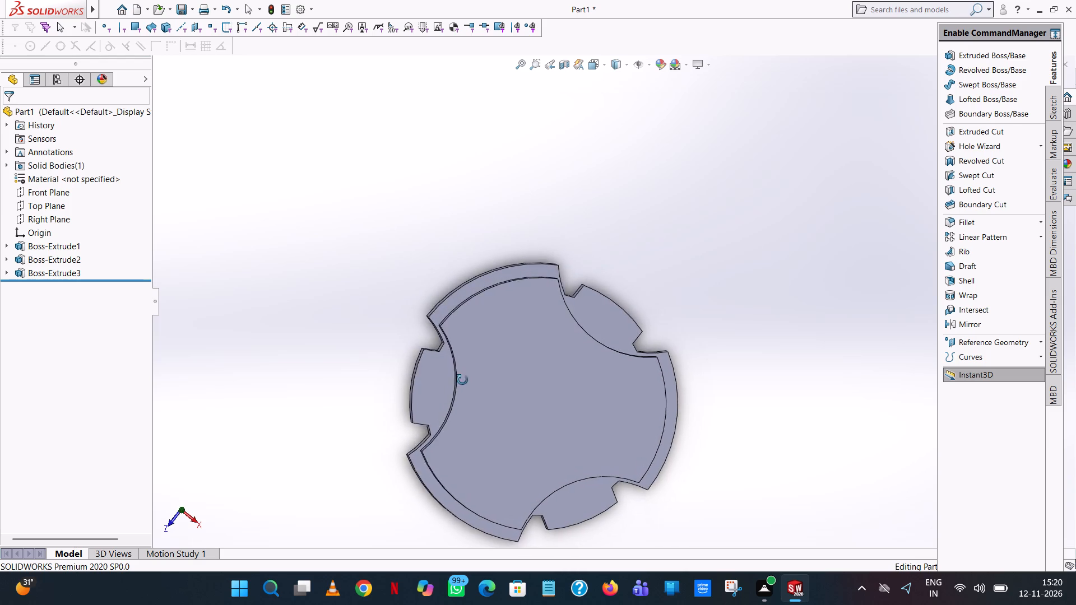
middle_click_drag(462, 380, 456, 348)
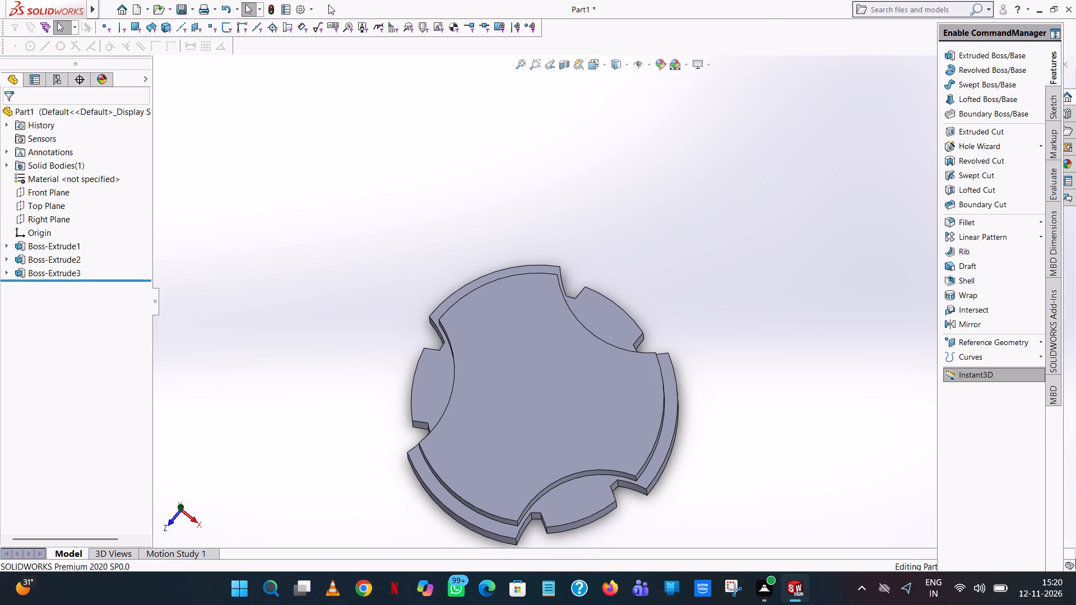
left_click(223, 8)
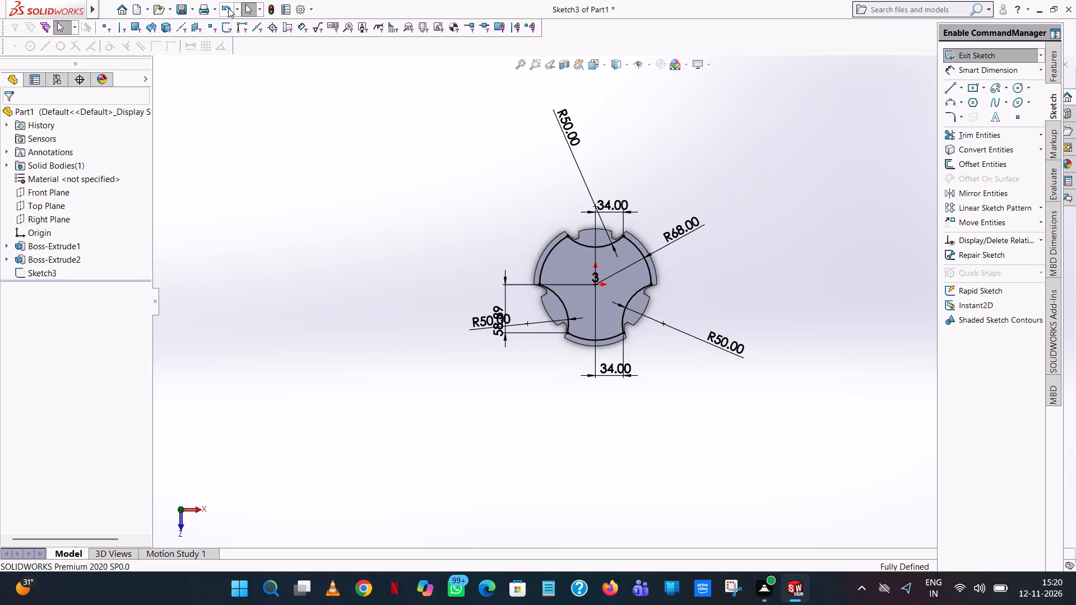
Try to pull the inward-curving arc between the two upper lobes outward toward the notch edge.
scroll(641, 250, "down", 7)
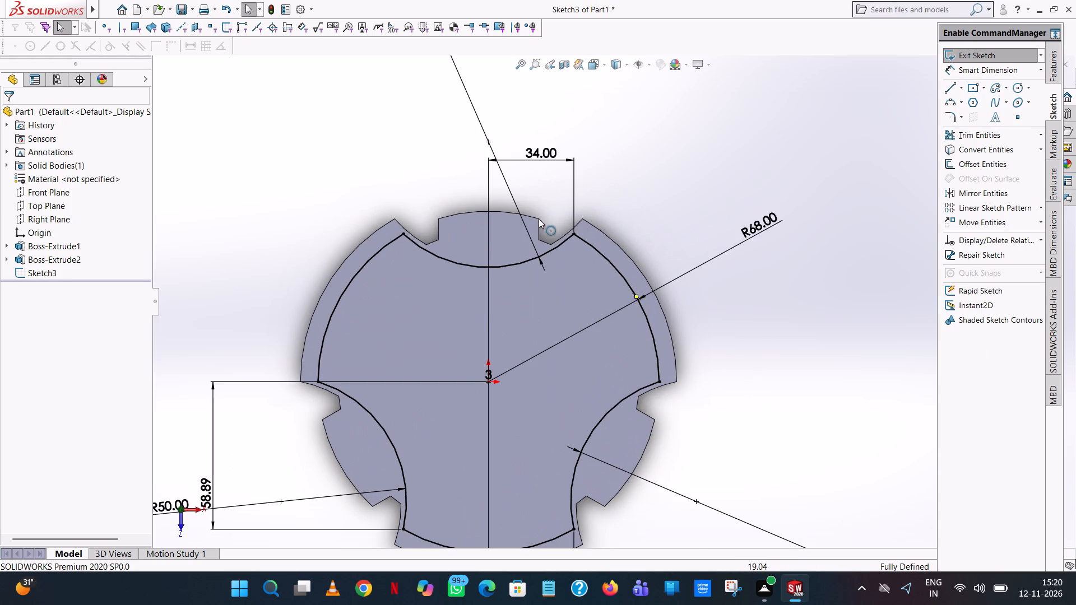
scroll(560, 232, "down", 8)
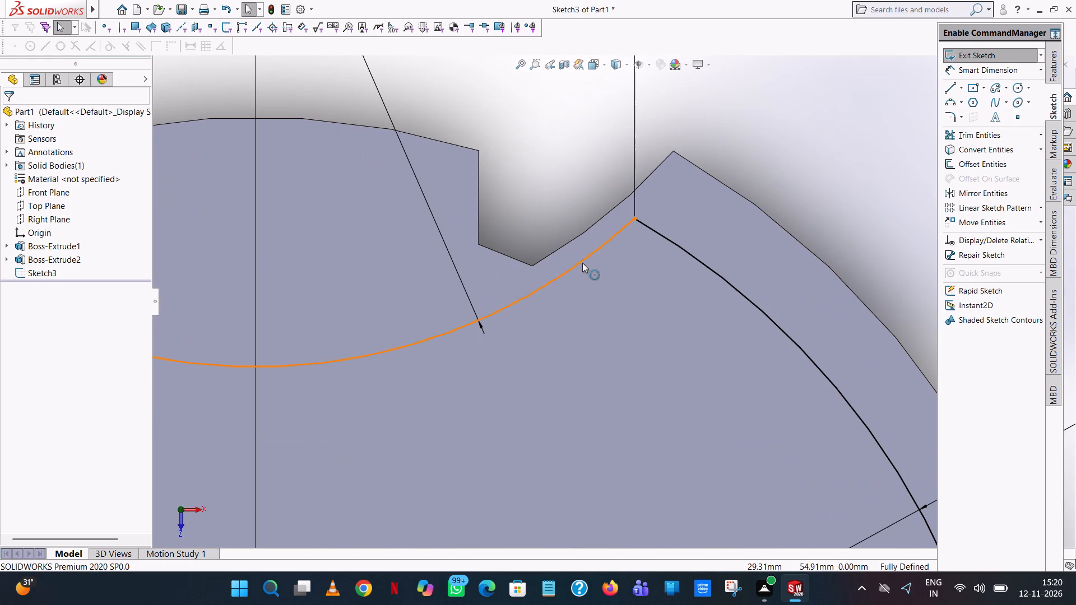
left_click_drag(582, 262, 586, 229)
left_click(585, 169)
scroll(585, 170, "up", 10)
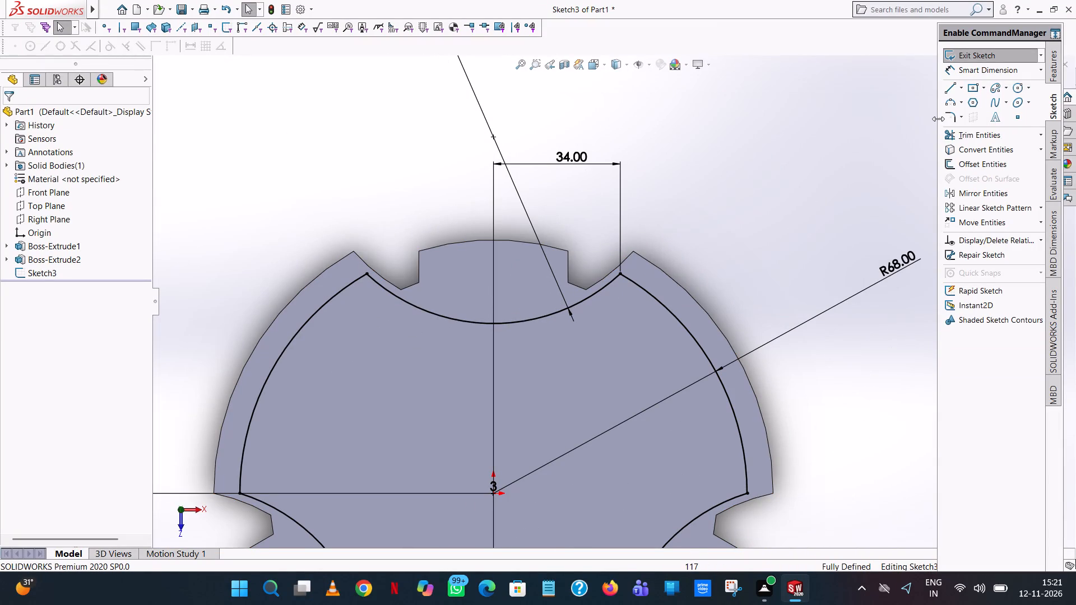
Trim away the three inward-curving 50 mm arcs, keeping the 68 mm lobe arcs.
left_click(962, 133)
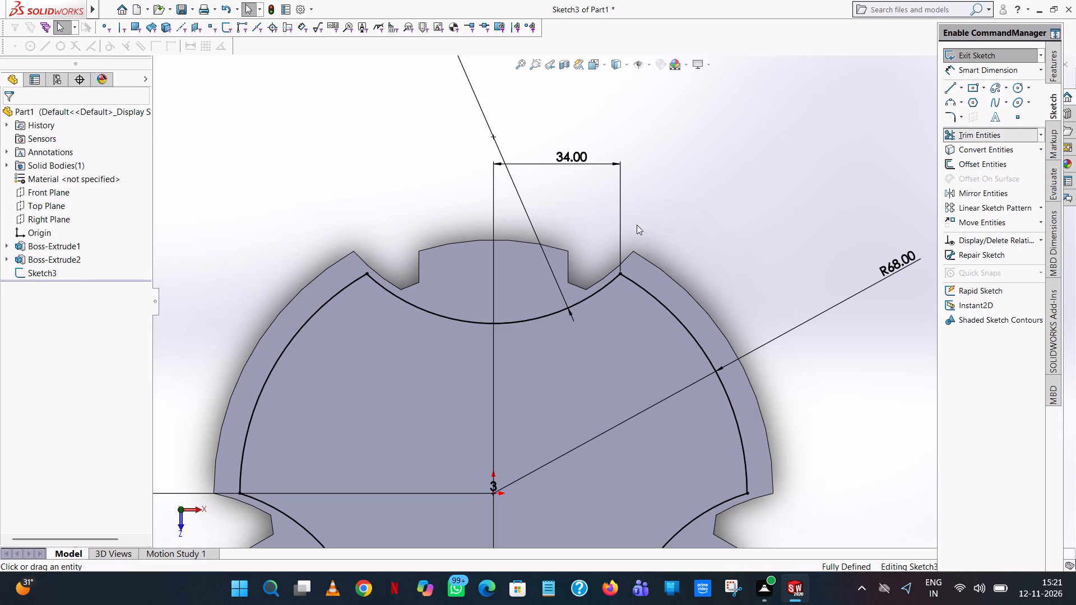
left_click(590, 294)
scroll(595, 337, "up", 7)
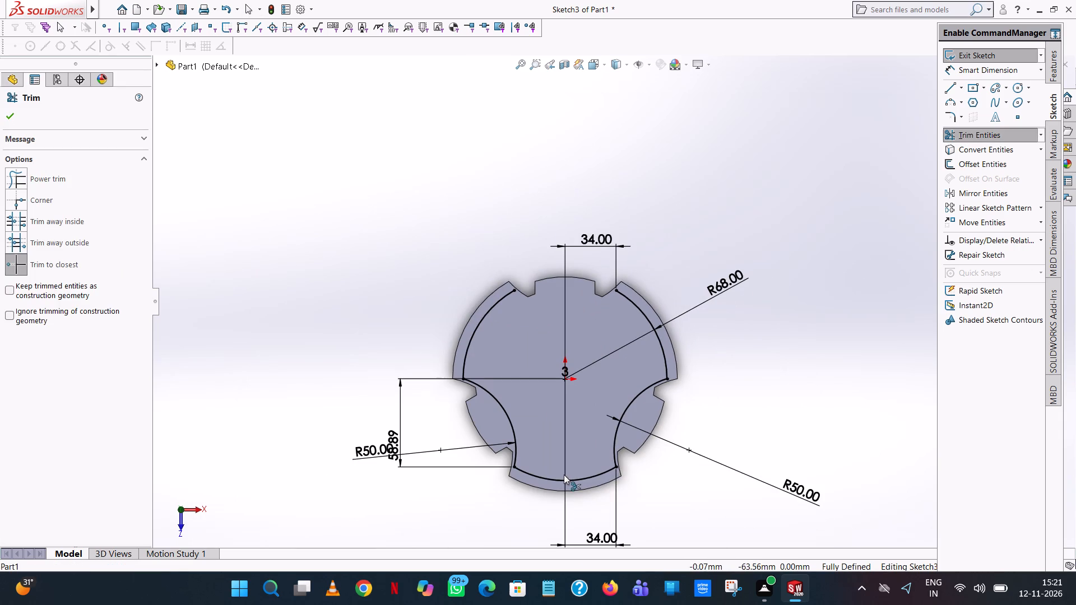
left_click(512, 422)
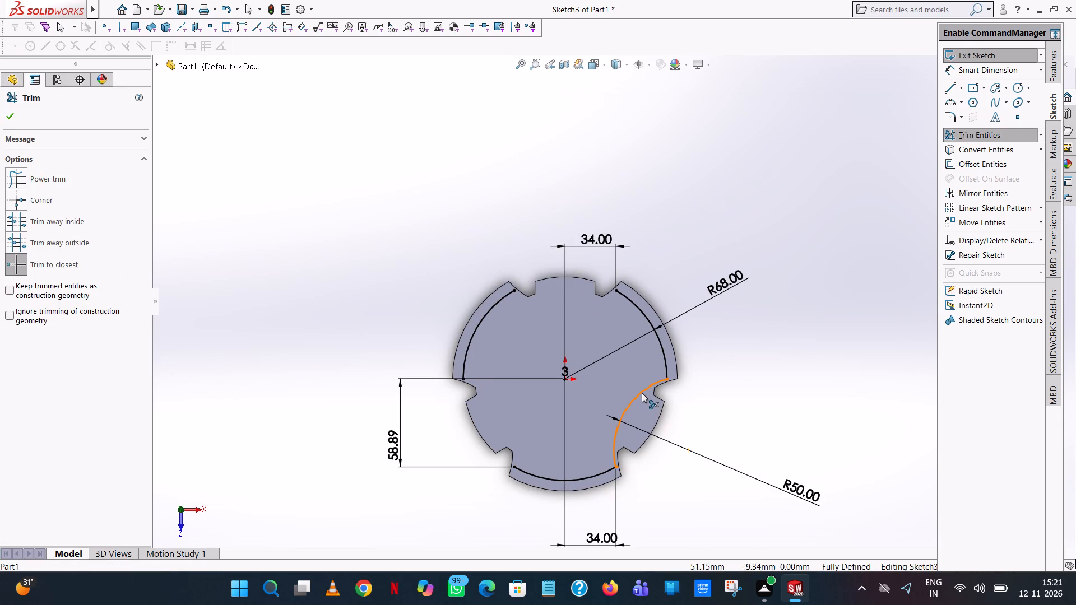
left_click(642, 393)
scroll(731, 294, "down", 1)
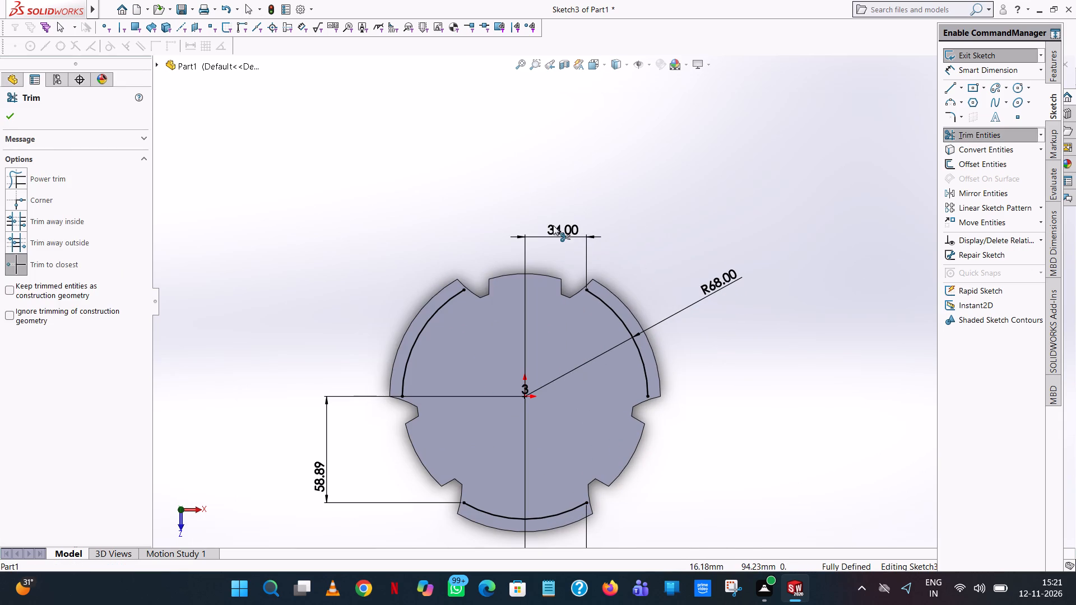
left_click(13, 114)
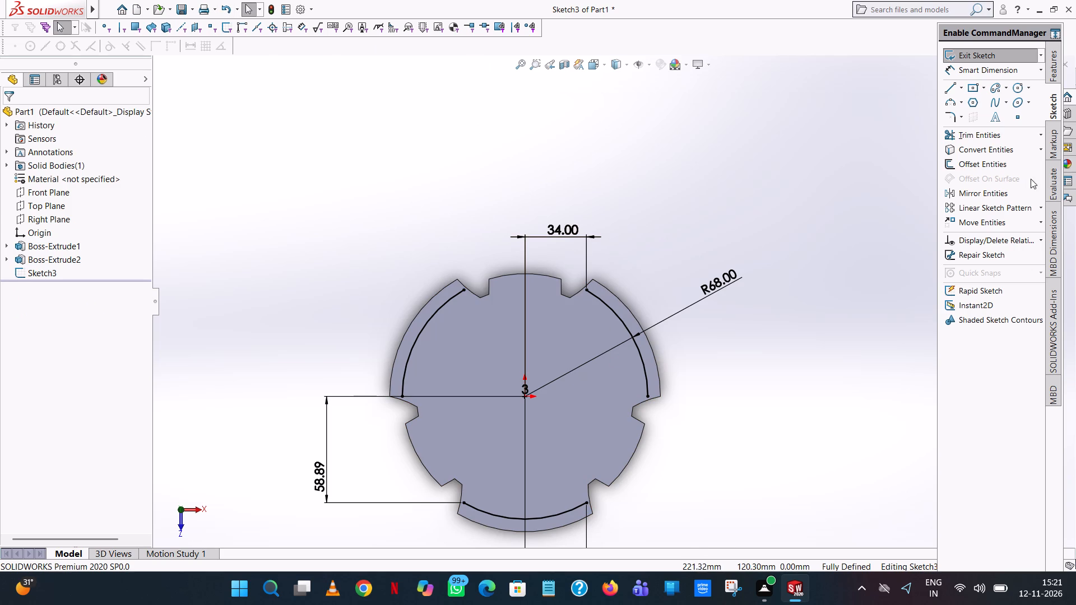
Sketch a line about 8.2 mm long from the upper-right lobe's upper outer corner inward along the curved rim edge.
left_click(952, 86)
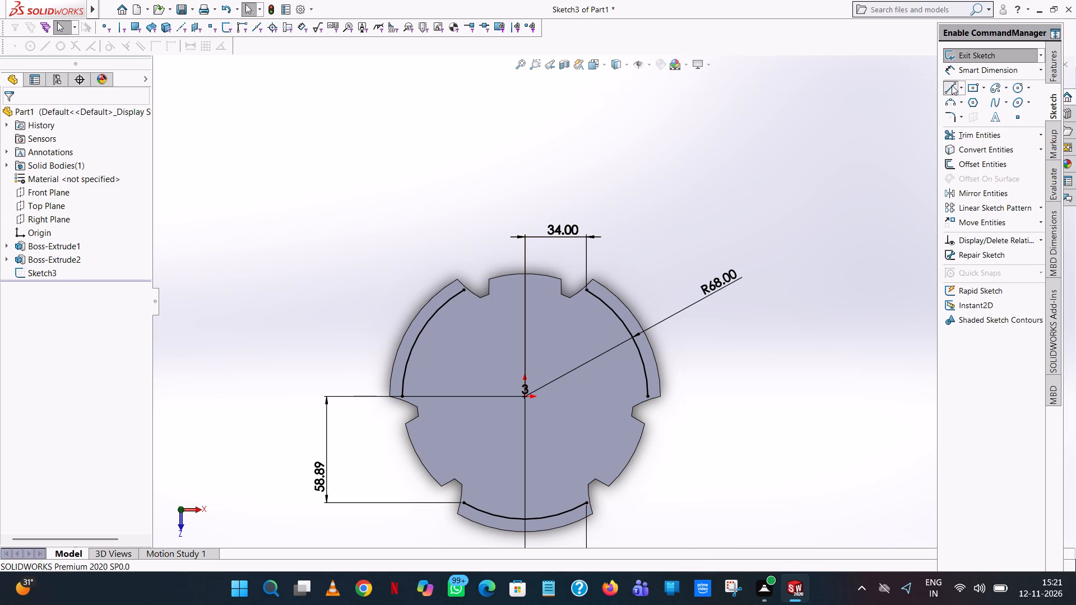
scroll(593, 285, "down", 10)
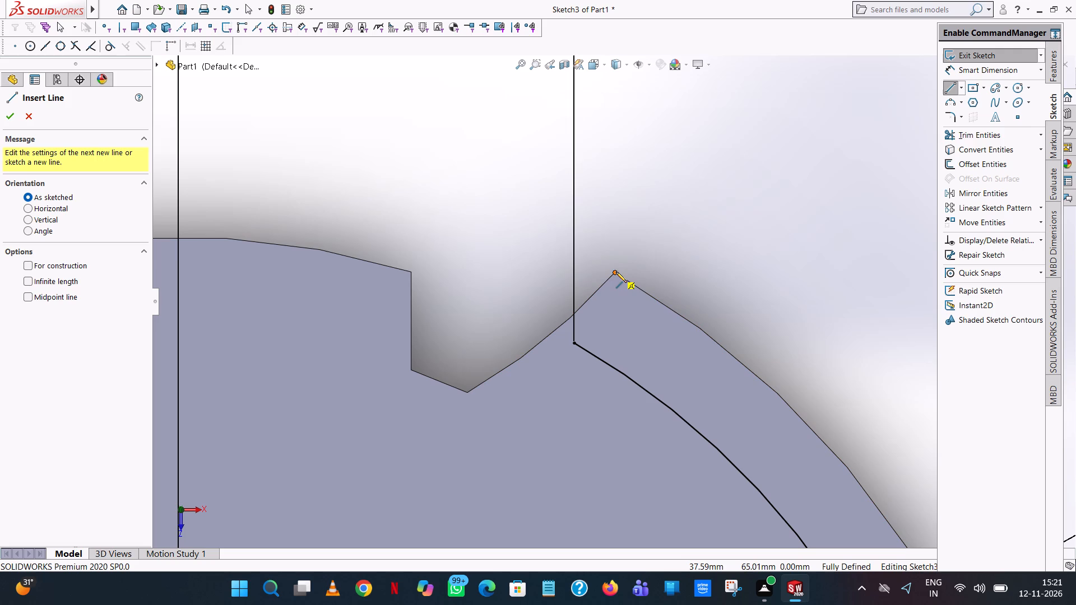
left_click(616, 272)
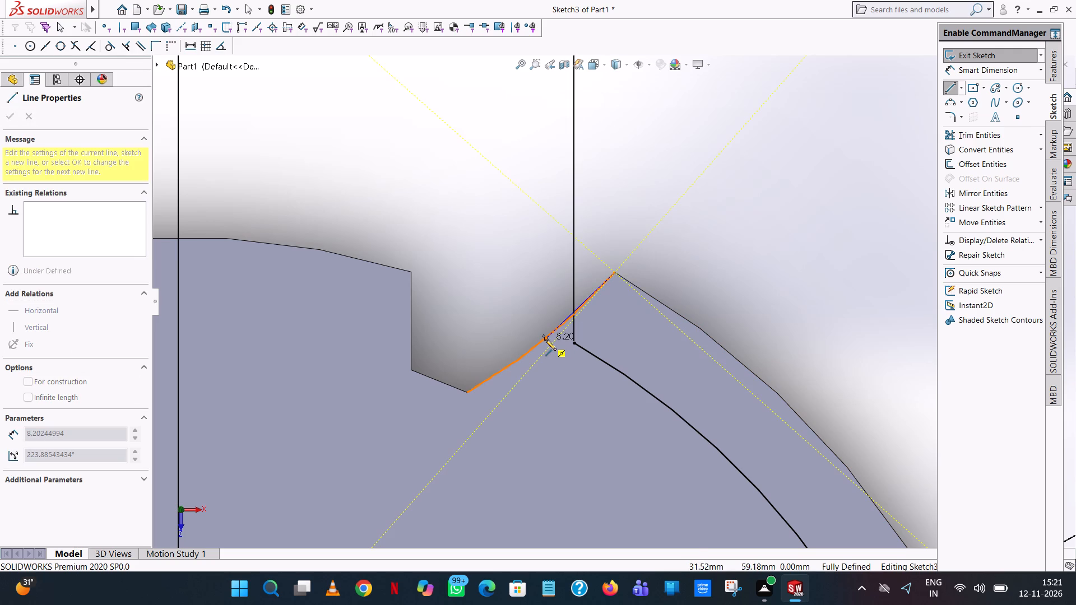
left_click(545, 339)
right_click(545, 339)
left_click(571, 346)
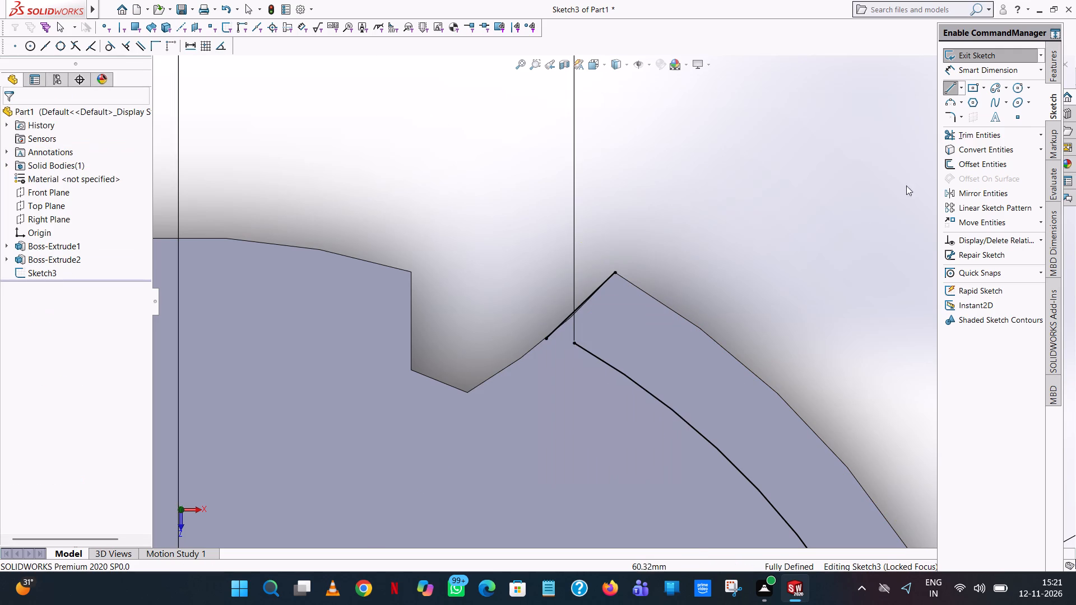
Extend the upper end of the upper-right lobe's 68 mm arc to the short line along the rim edge.
left_click(1042, 136)
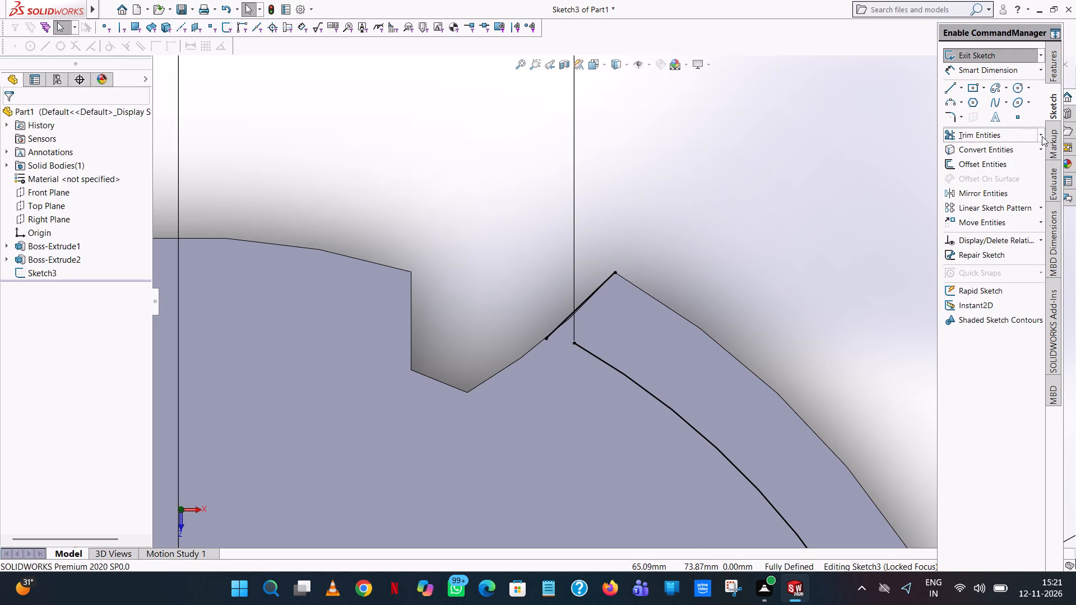
left_click(1038, 145)
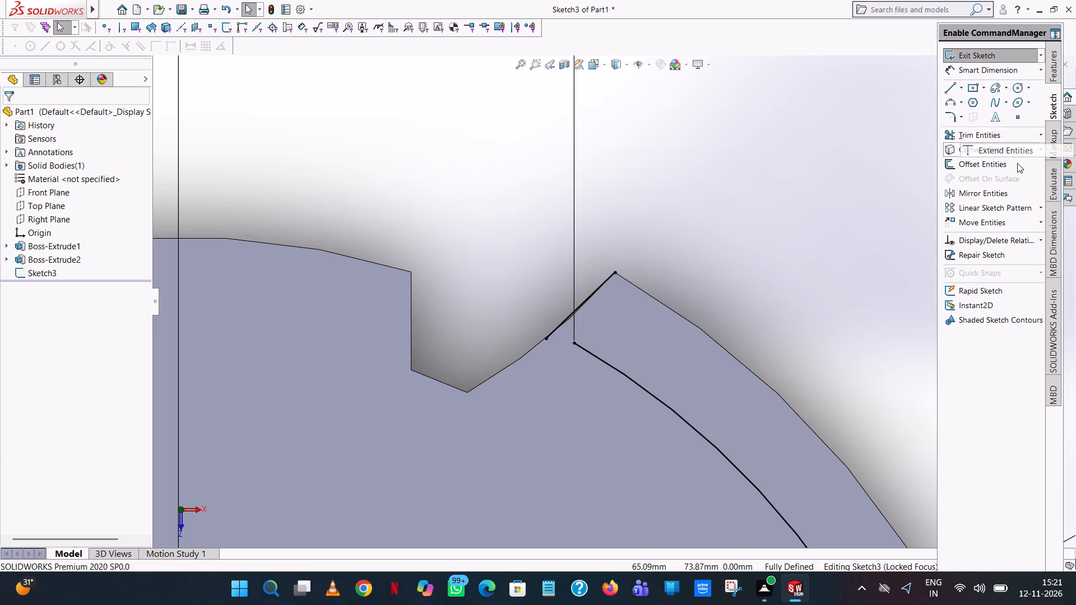
left_click(589, 353)
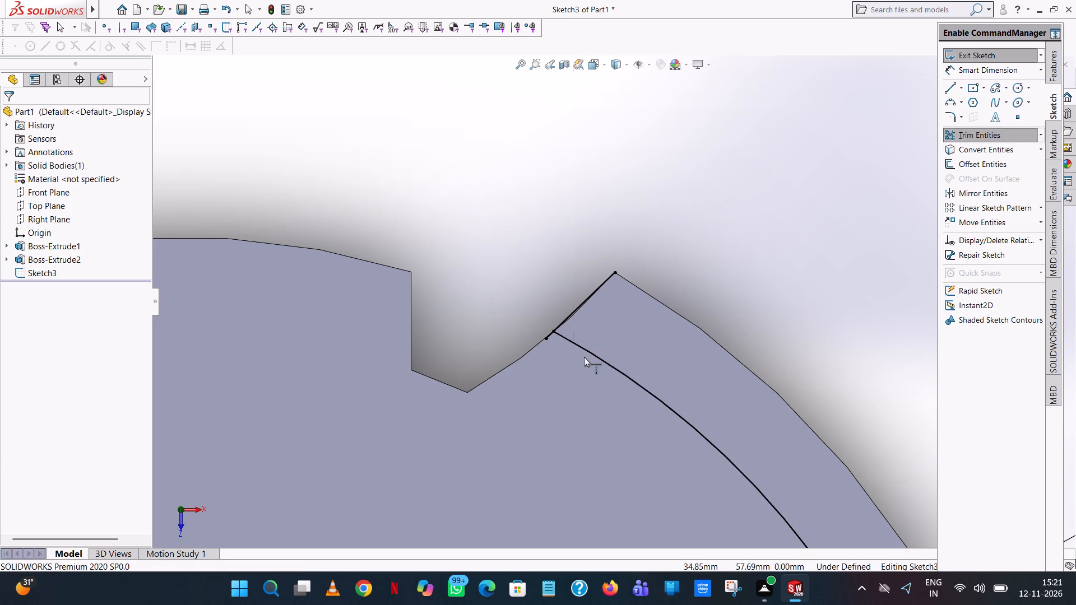
Sketch a line about 7.7 mm long from the upper-right lobe's lower outer corner inward along the curved rim edge.
scroll(583, 357, "up", 8)
scroll(689, 458, "up", 3)
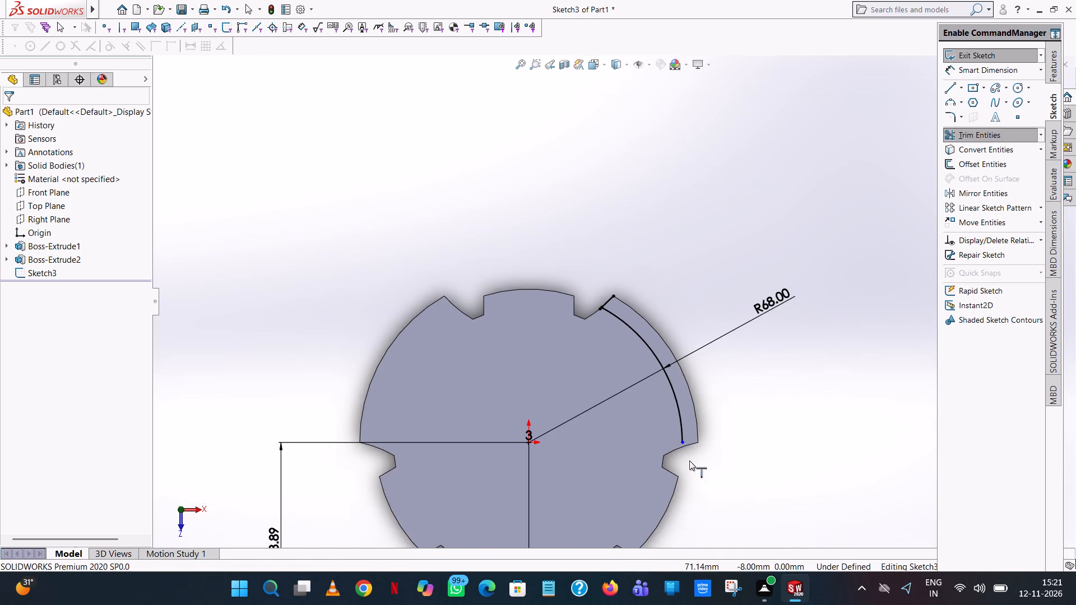
scroll(689, 460, "down", 3)
left_click(952, 89)
scroll(660, 397, "down", 6)
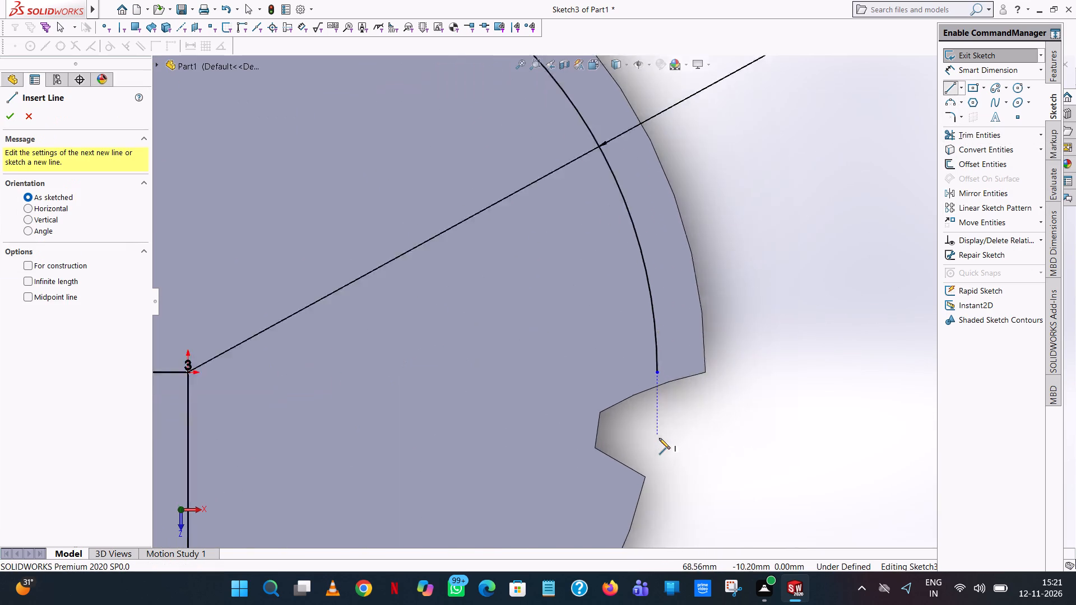
scroll(659, 438, "down", 2)
left_click(743, 263)
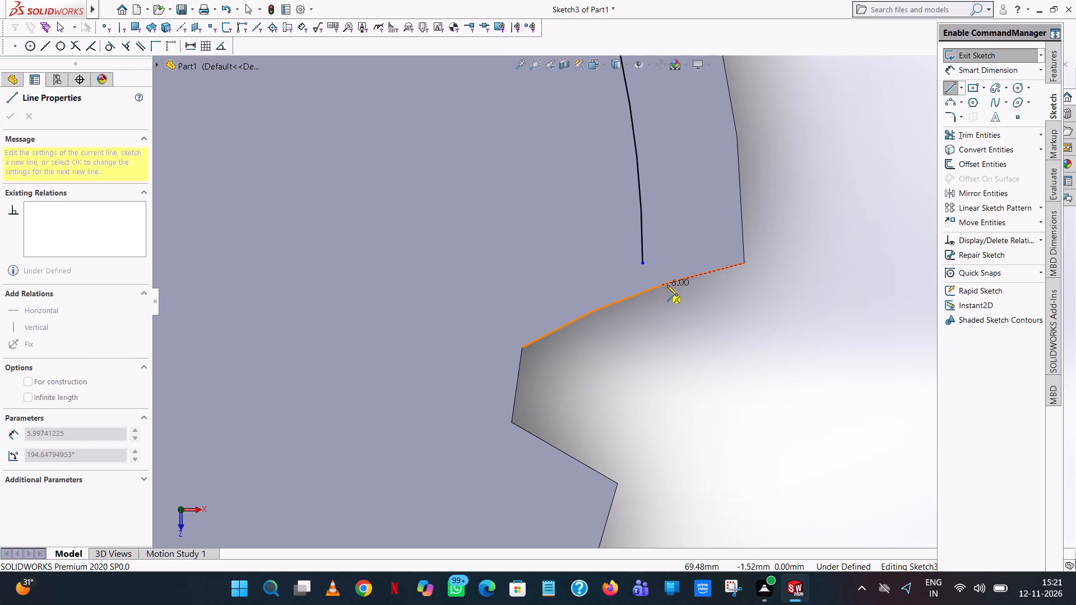
left_click(637, 296)
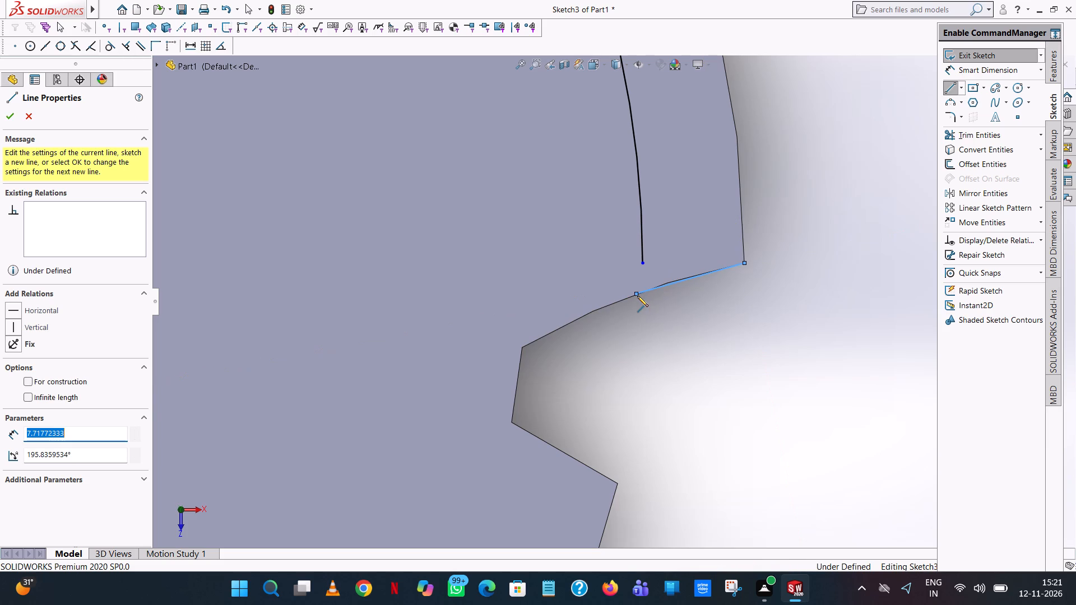
right_click(637, 296)
left_click(681, 306)
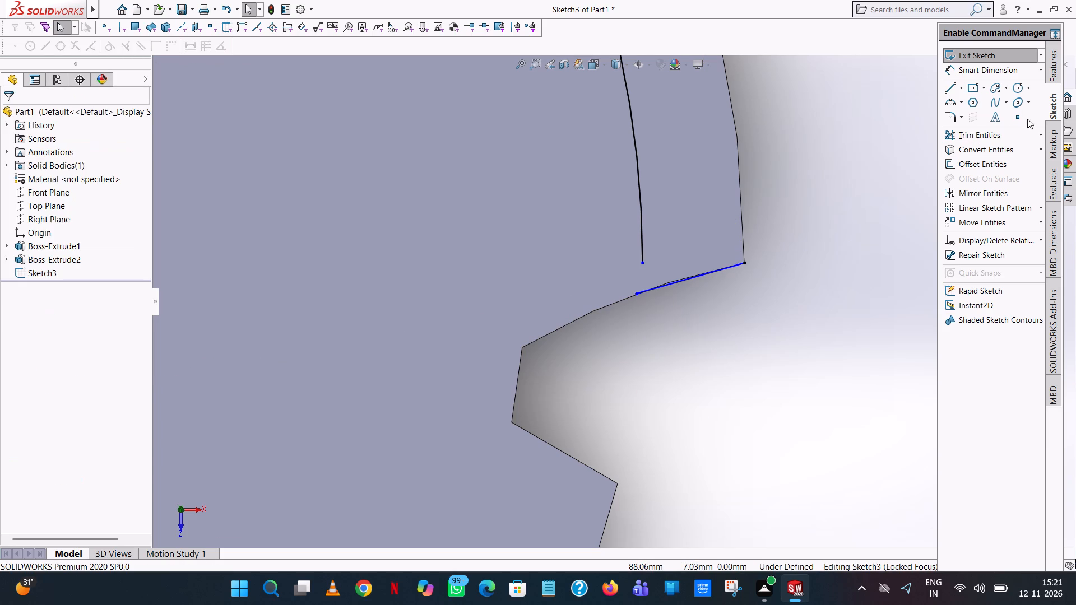
Extend the lower end of the upper-right lobe's 68 mm arc to the short line beneath it.
left_click(1043, 133)
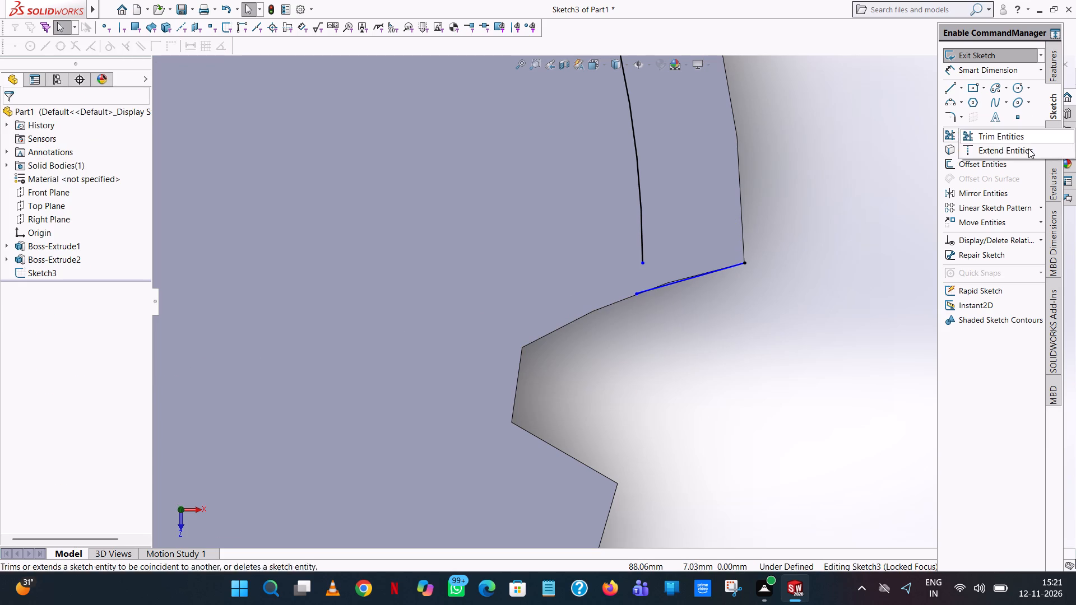
left_click(1026, 151)
left_click(644, 221)
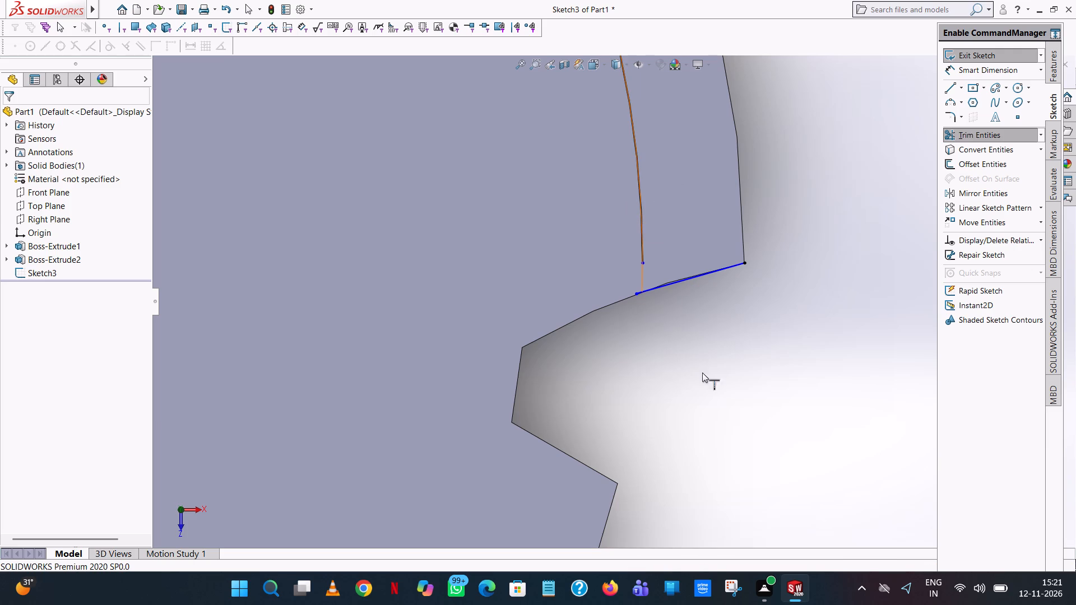
Sketch a line about 8.2 mm long from the bottom lobe's right outer corner inward along the curved rim edge.
scroll(673, 327, "up", 20)
scroll(673, 327, "up", 4)
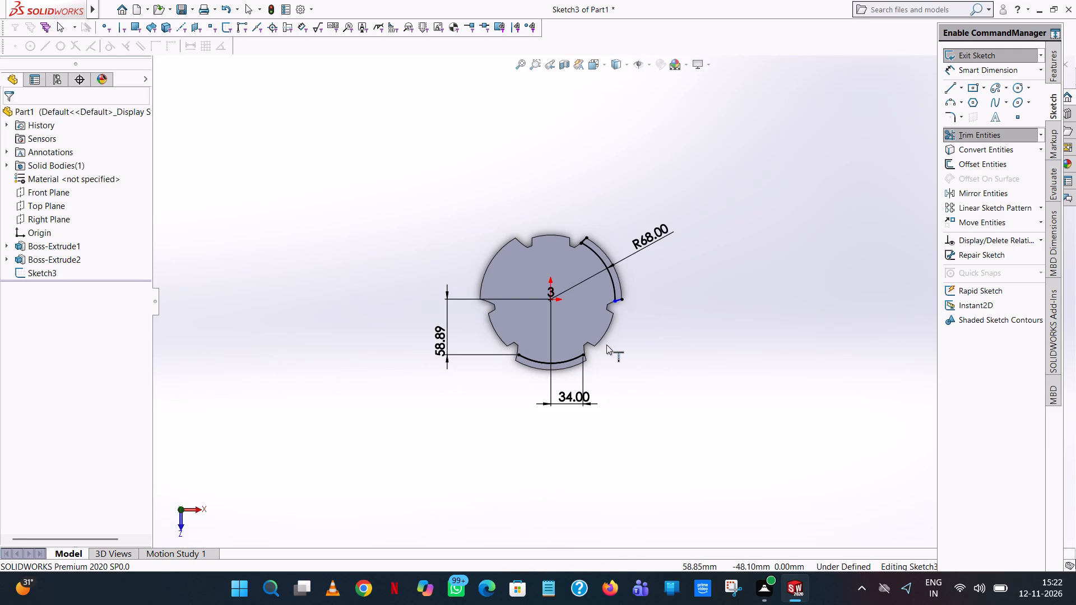
scroll(615, 348, "down", 8)
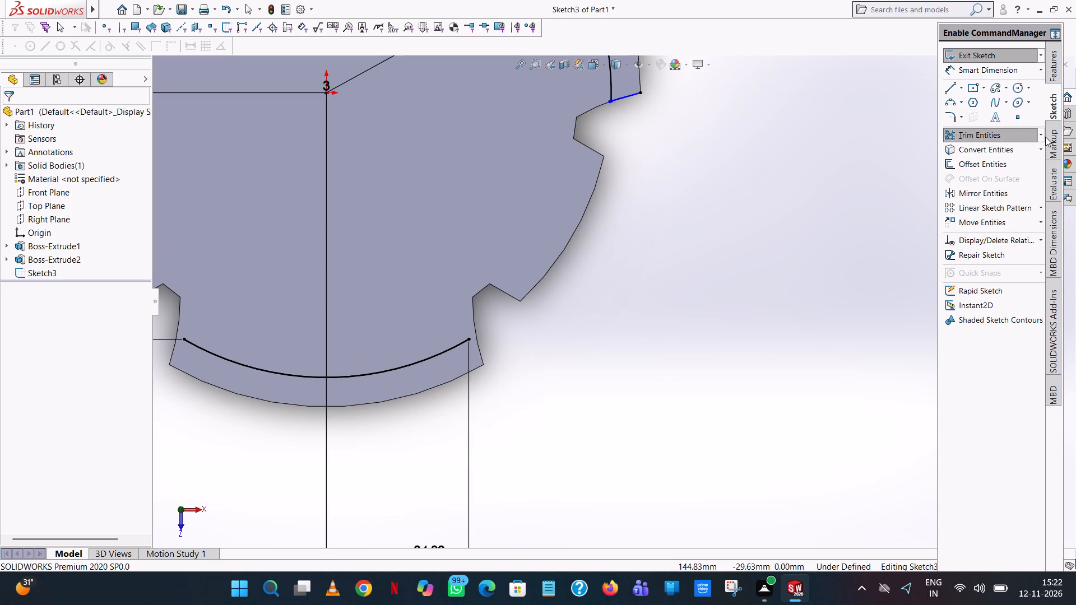
left_click(950, 90)
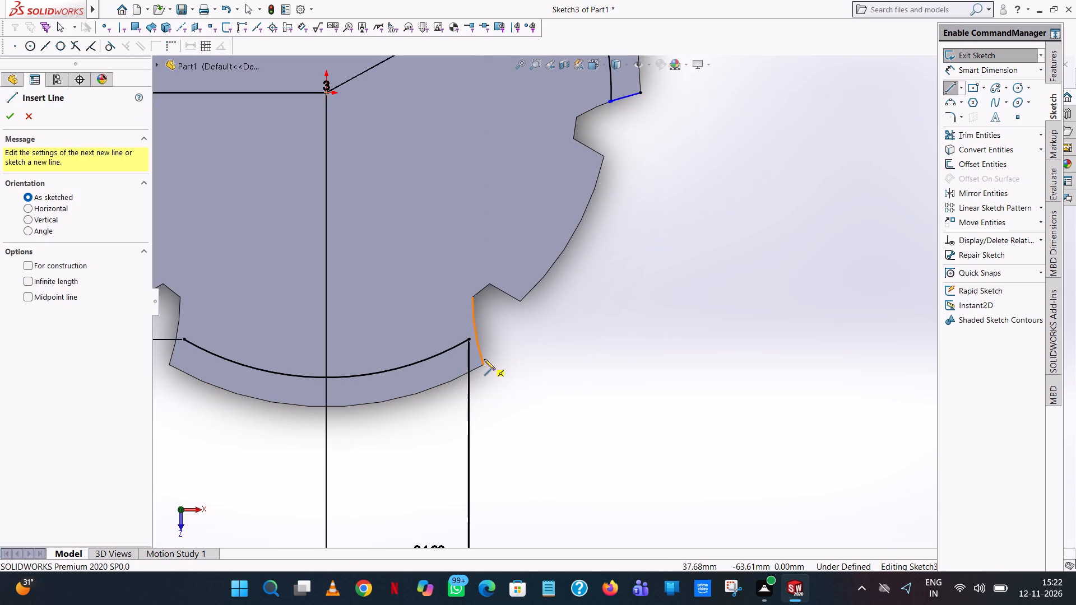
left_click(483, 367)
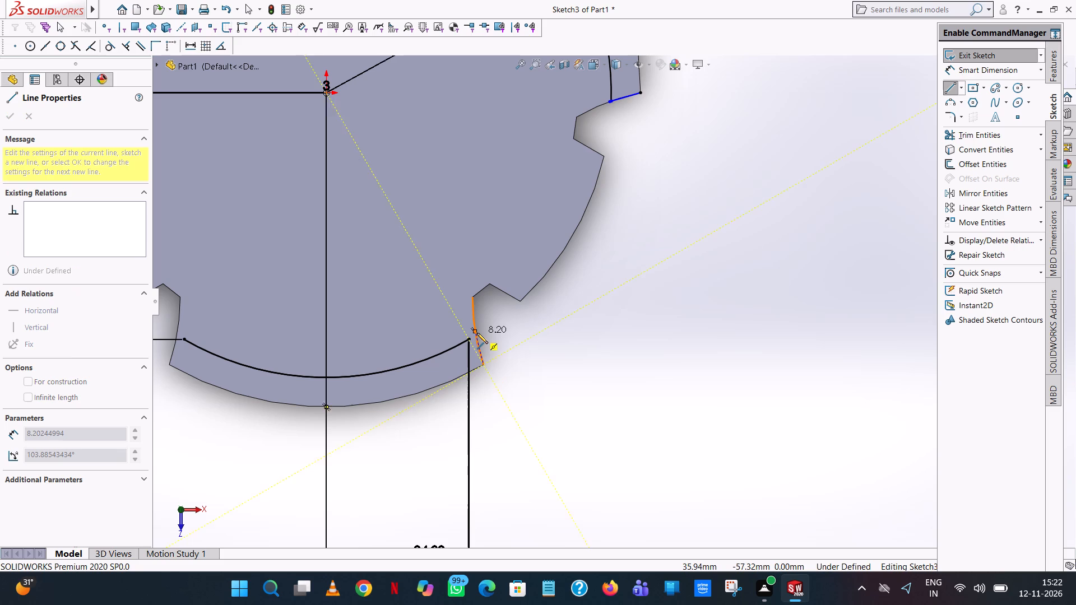
left_click(476, 333)
right_click(475, 333)
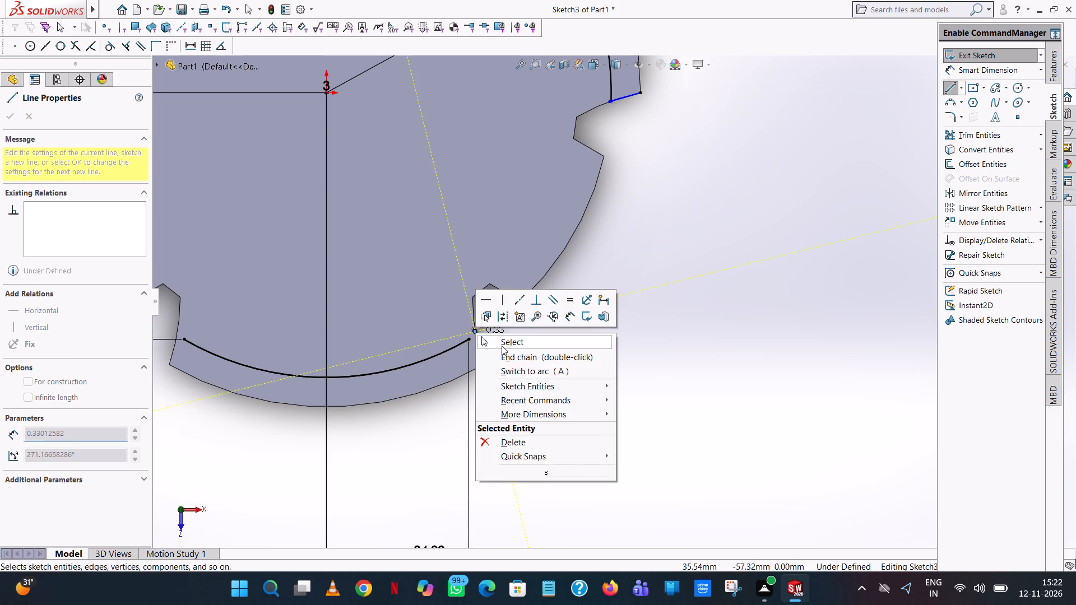
left_click(502, 346)
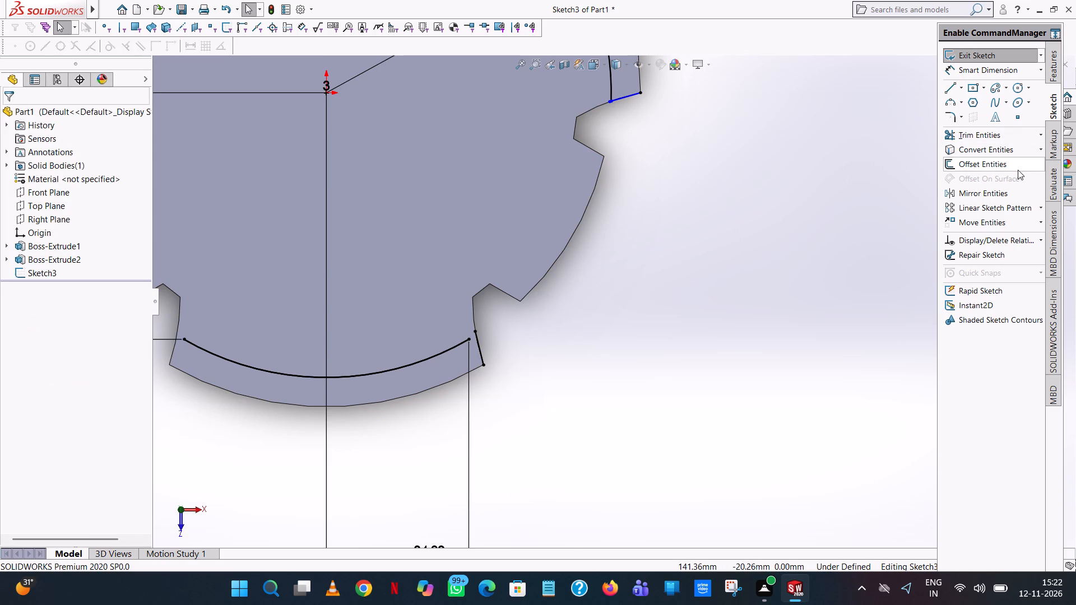
Extend the right end of the bottom lobe's 68 mm arc to the short line beside it.
left_click(1026, 138)
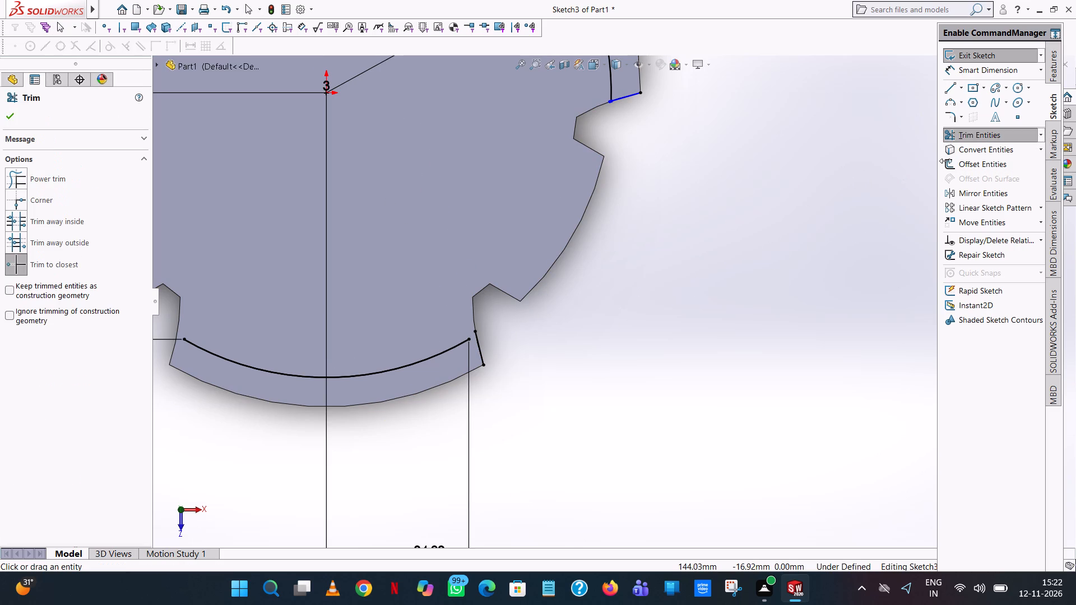
left_click(1041, 136)
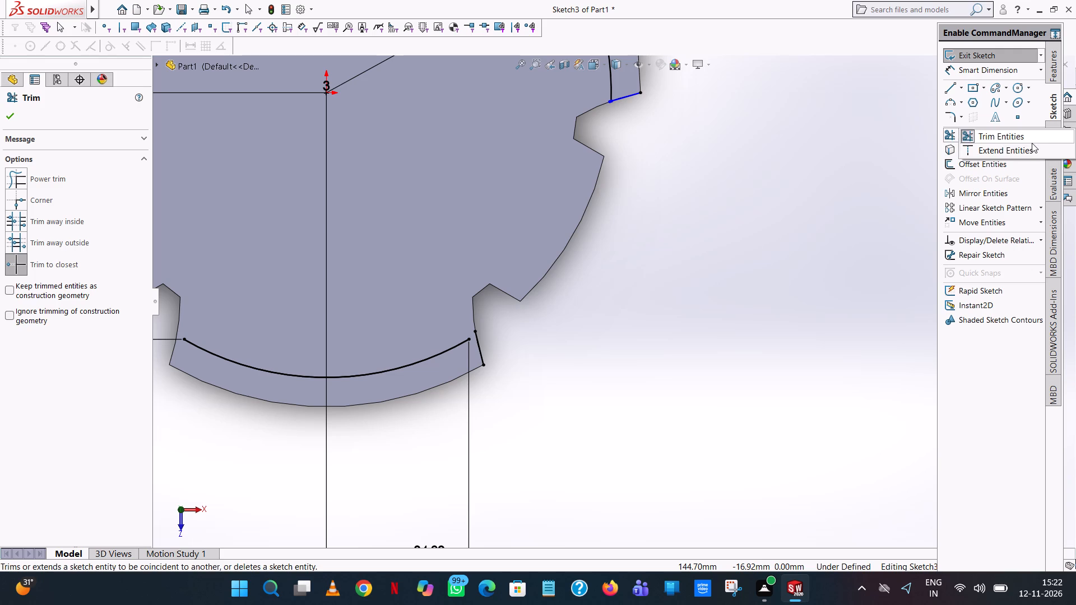
left_click(1026, 151)
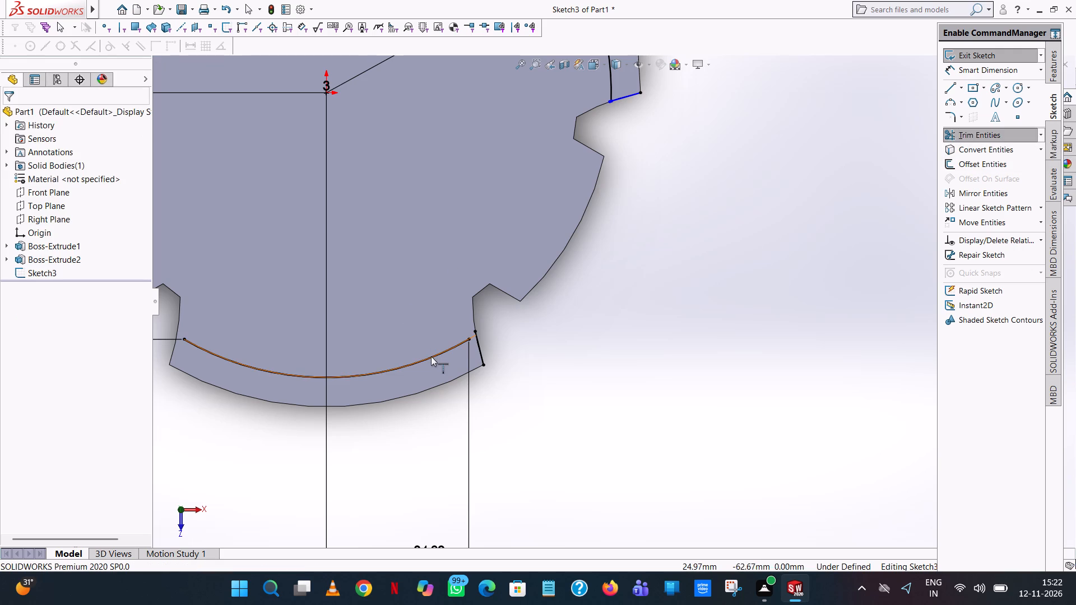
left_click(431, 356)
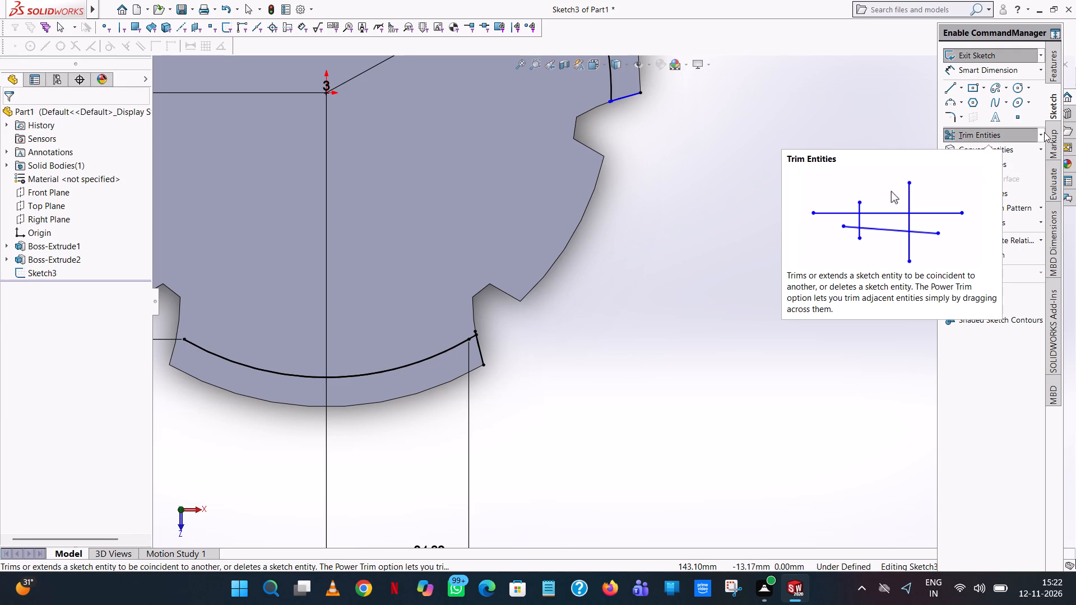
Sketch a line about 8.2 mm long from the bottom lobe's left outer corner inward along the curved rim edge.
left_click(950, 85)
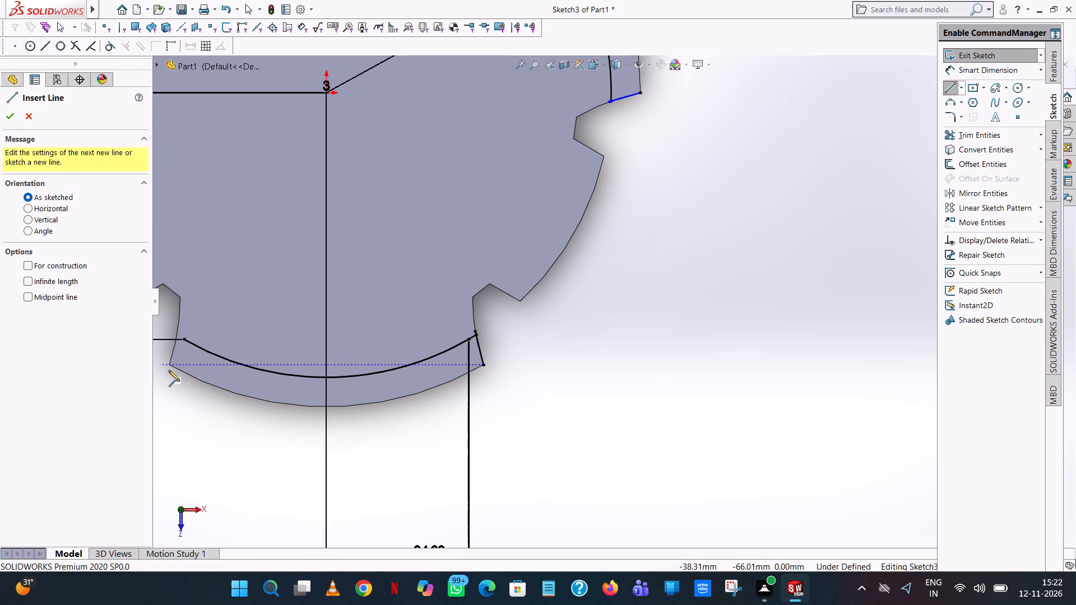
left_click(170, 366)
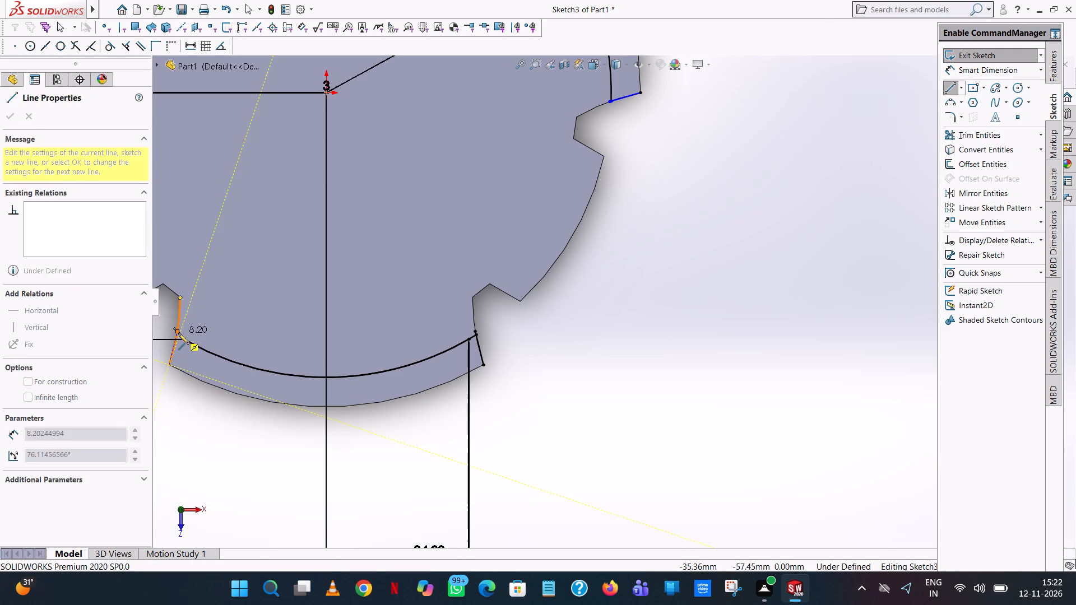
left_click(178, 333)
right_click(178, 333)
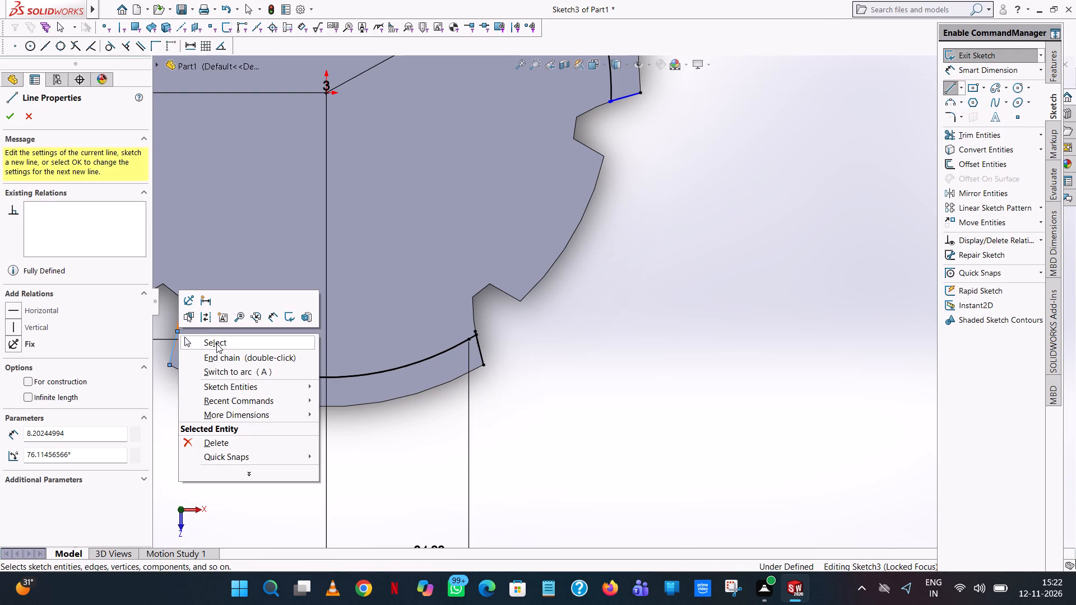
left_click(217, 345)
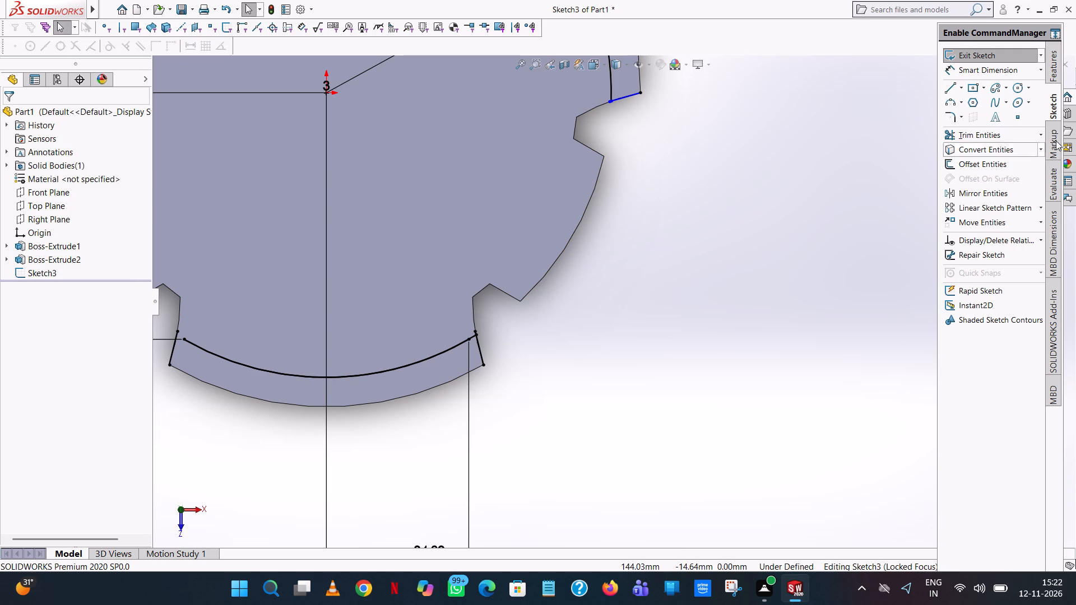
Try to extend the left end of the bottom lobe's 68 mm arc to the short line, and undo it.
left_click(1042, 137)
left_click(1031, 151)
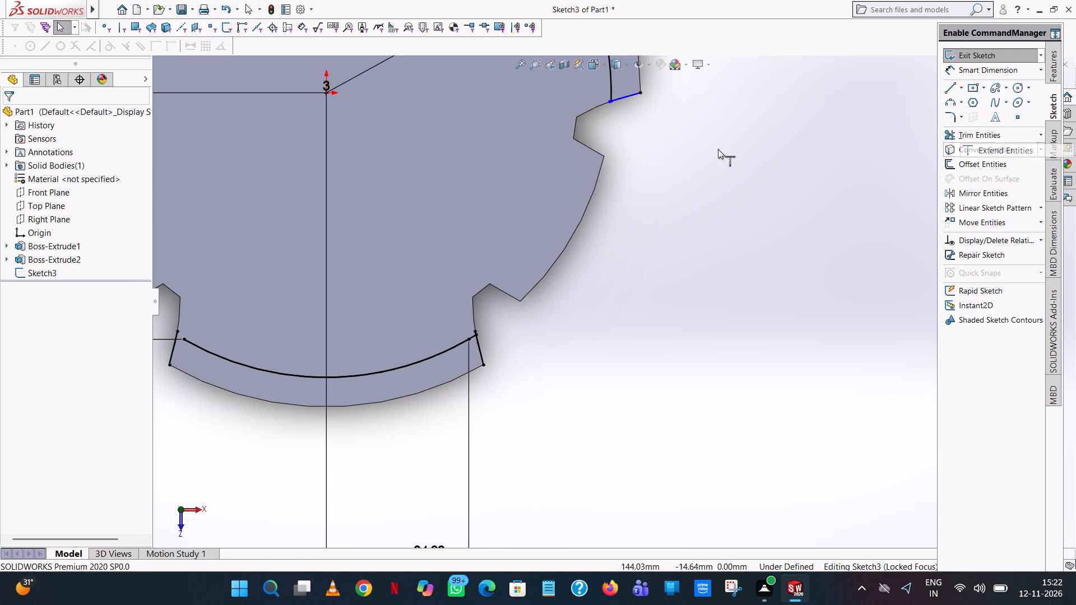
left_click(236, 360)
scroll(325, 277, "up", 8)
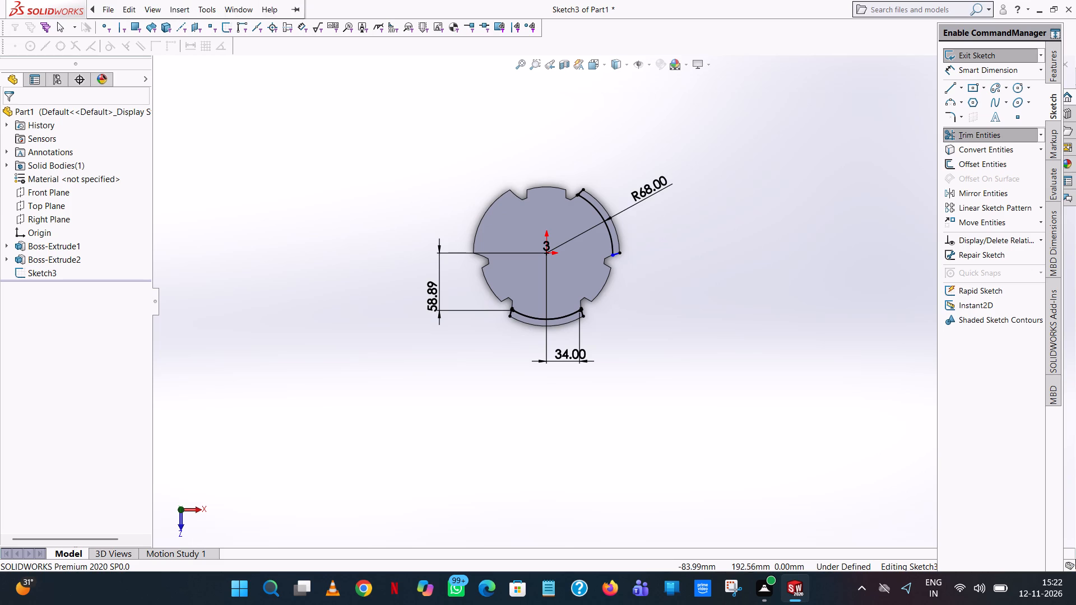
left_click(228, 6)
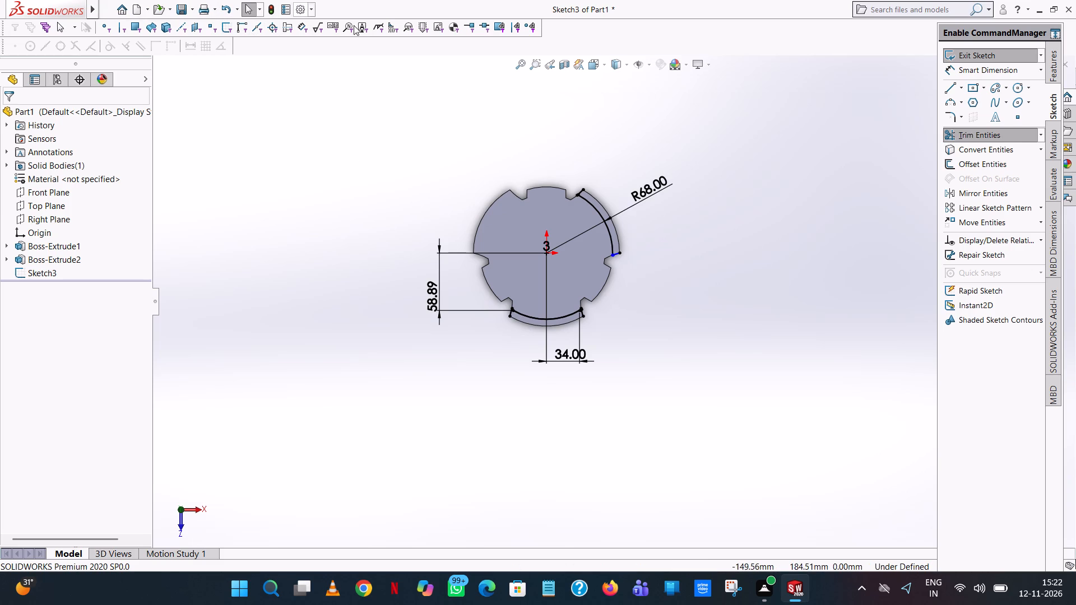
Circular-pattern the bottom lobe's 68 mm arc about the disc centre with 3 equally spaced instances over 360 degrees.
left_click(633, 288)
scroll(568, 311, "down", 8)
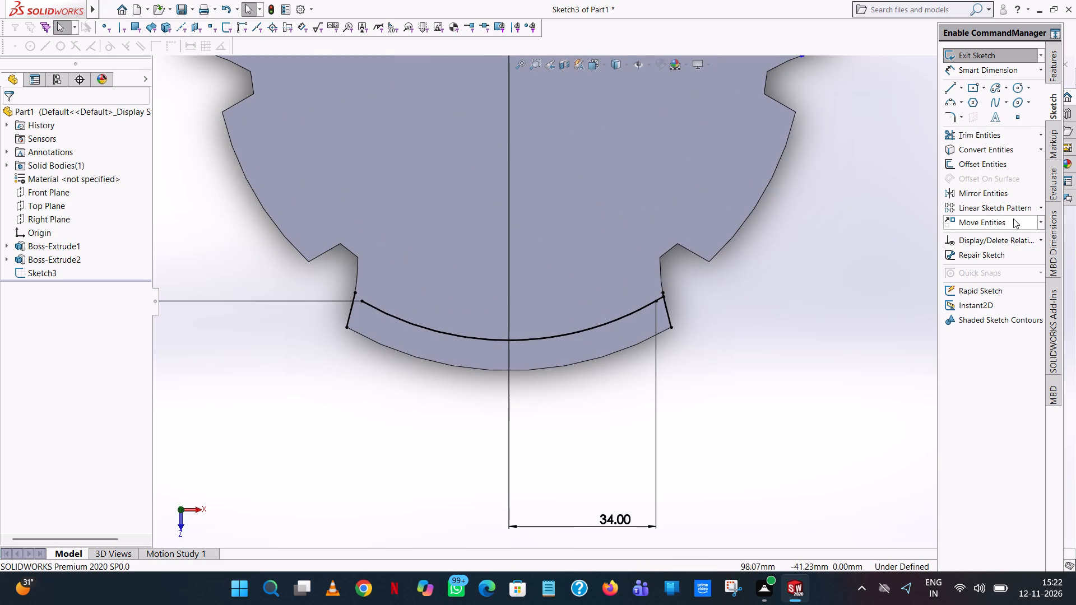
left_click(1041, 211)
left_click(1022, 224)
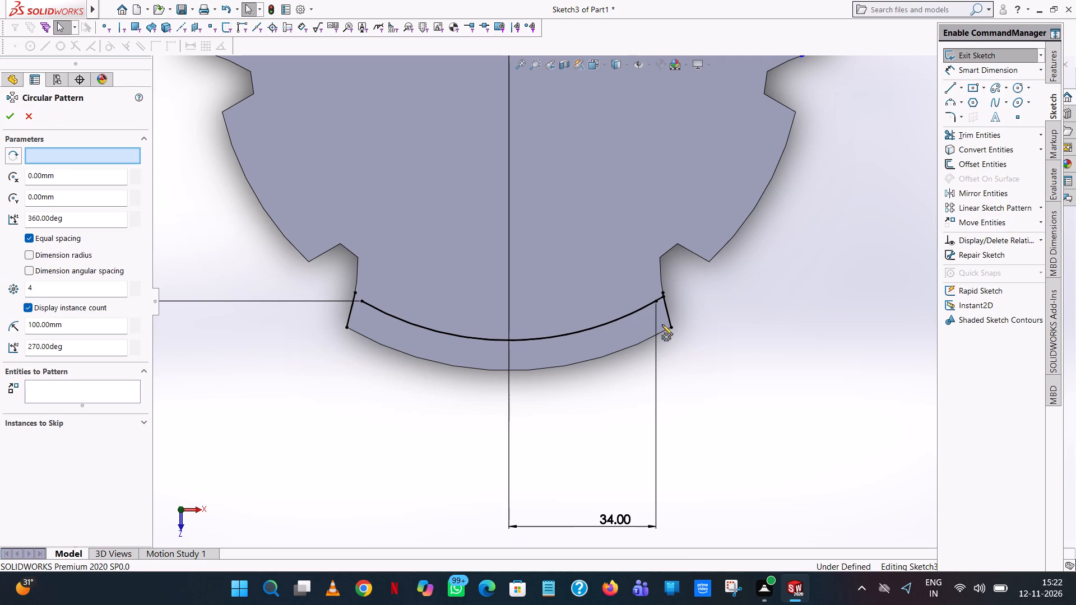
left_click(635, 315)
scroll(636, 308, "up", 8)
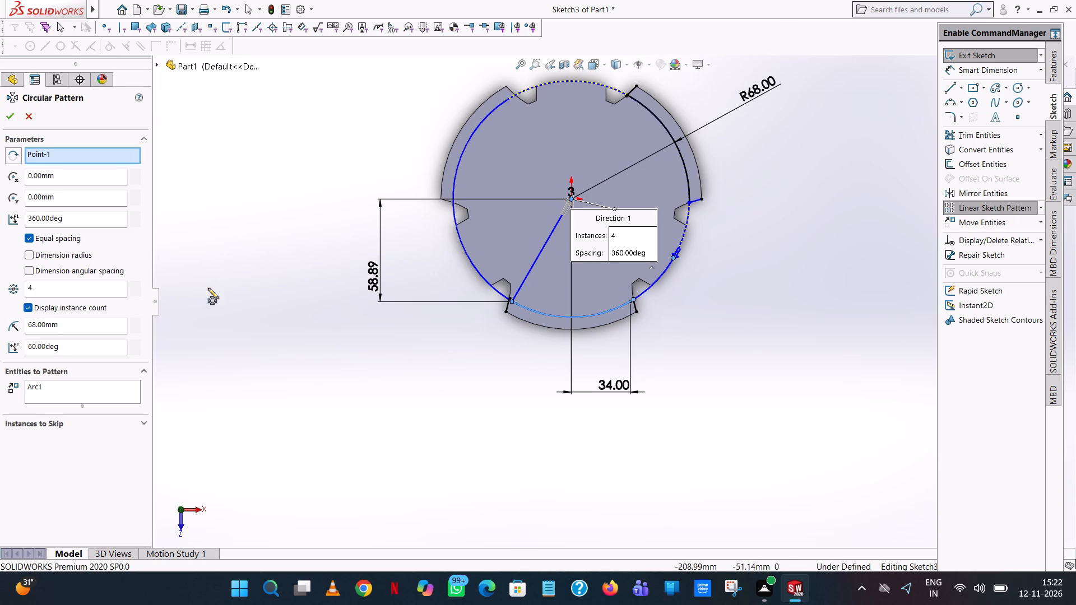
left_click(136, 294)
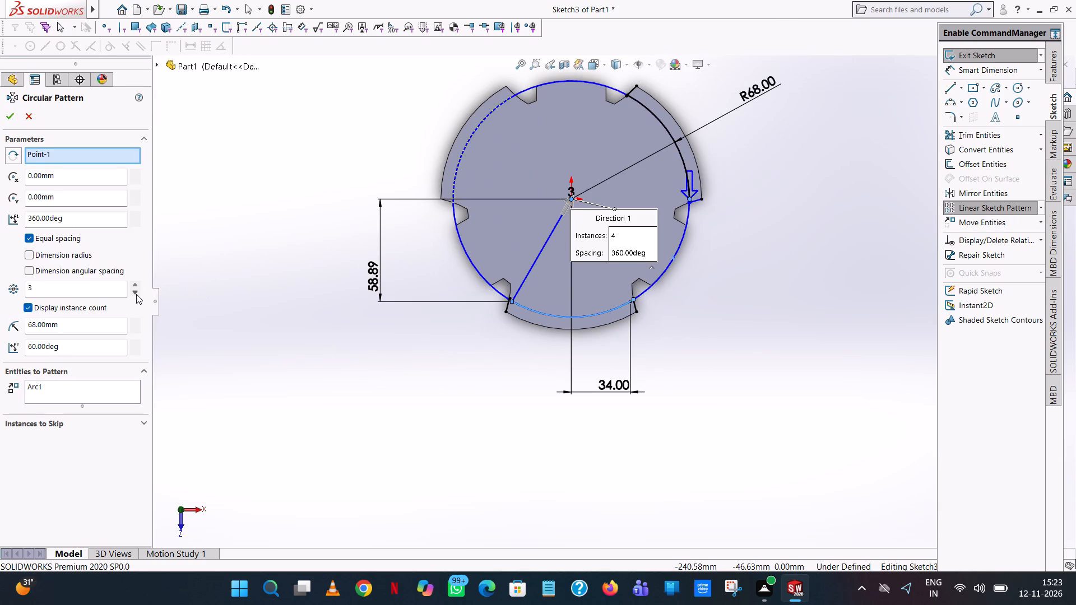
left_click(136, 294)
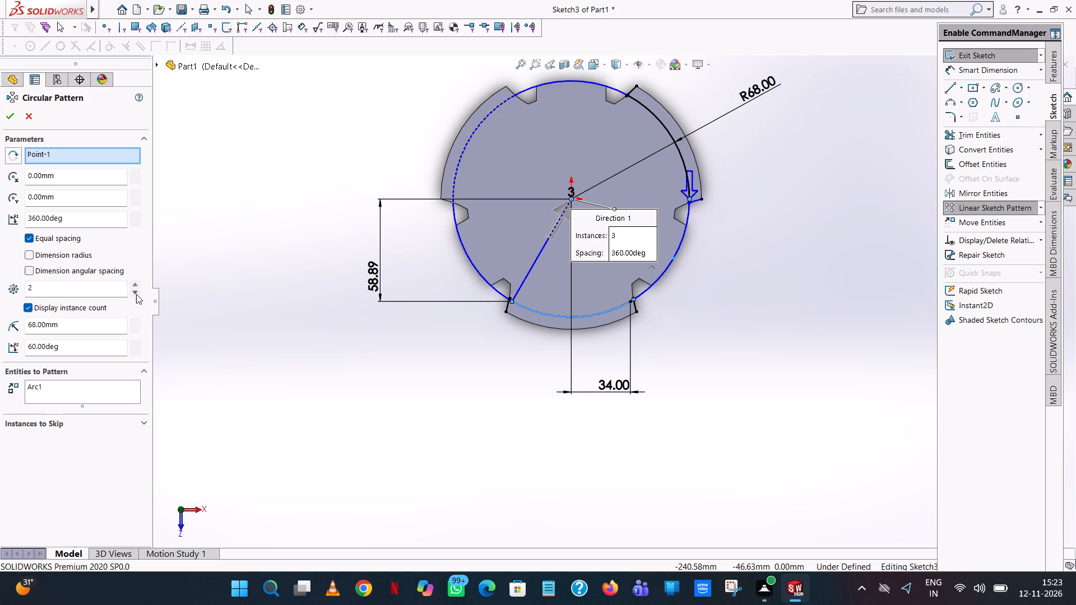
left_click(136, 294)
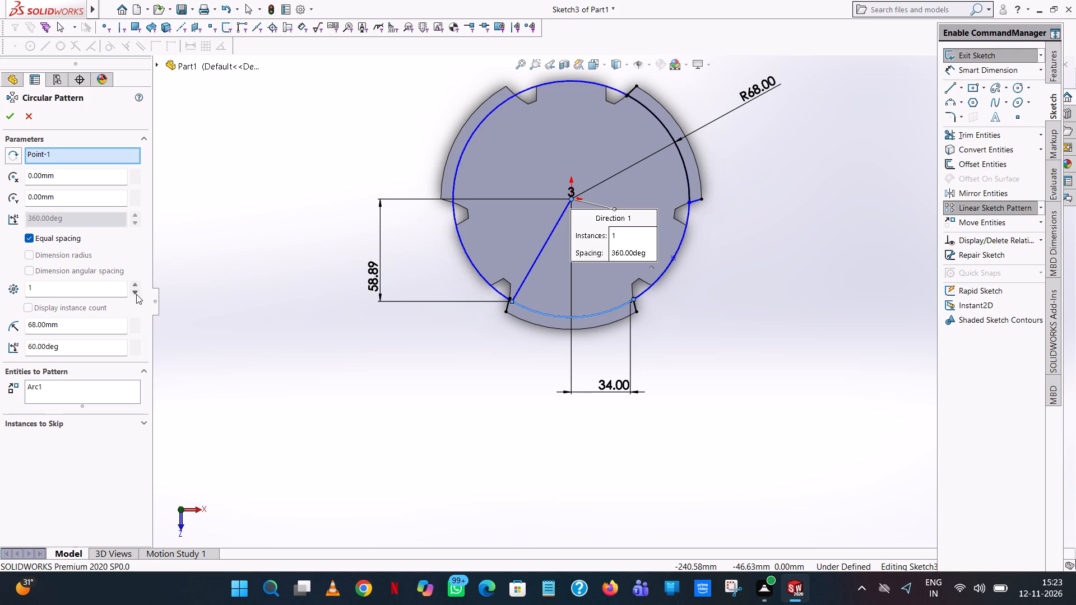
left_click(136, 285)
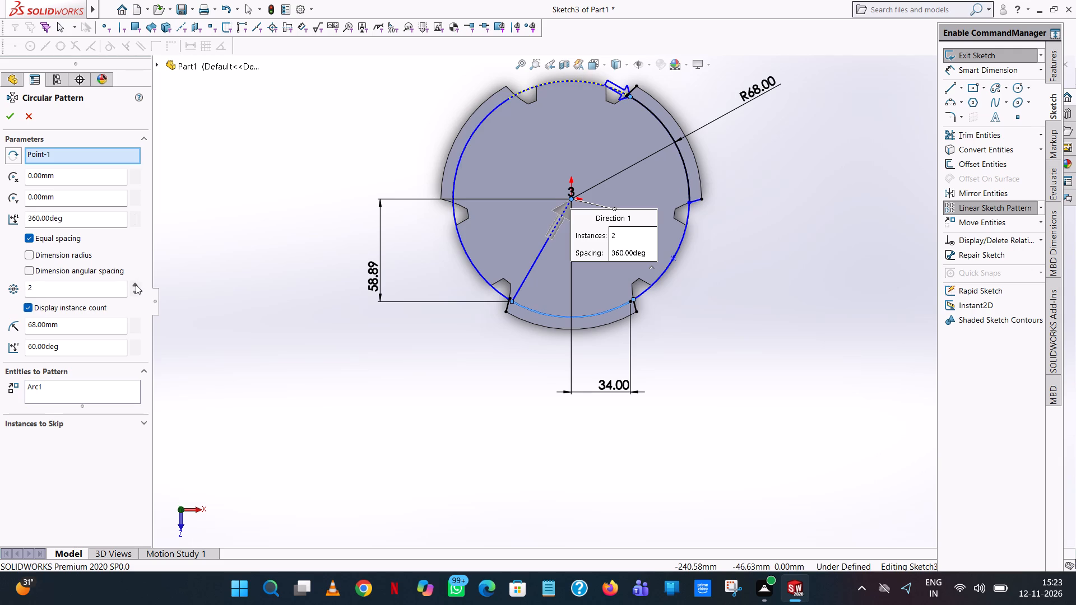
left_click(136, 285)
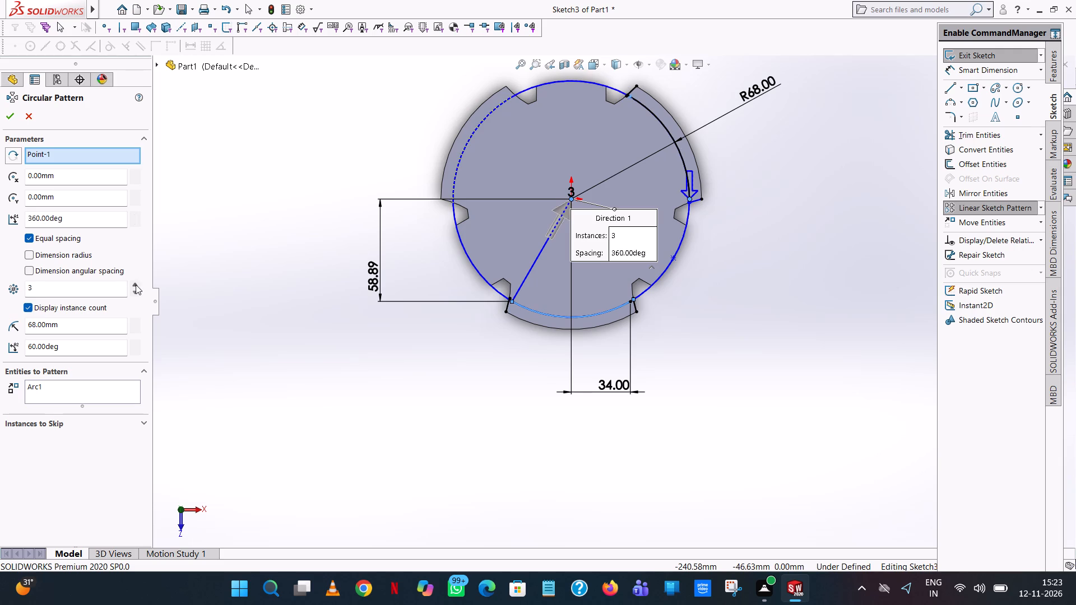
left_click(11, 119)
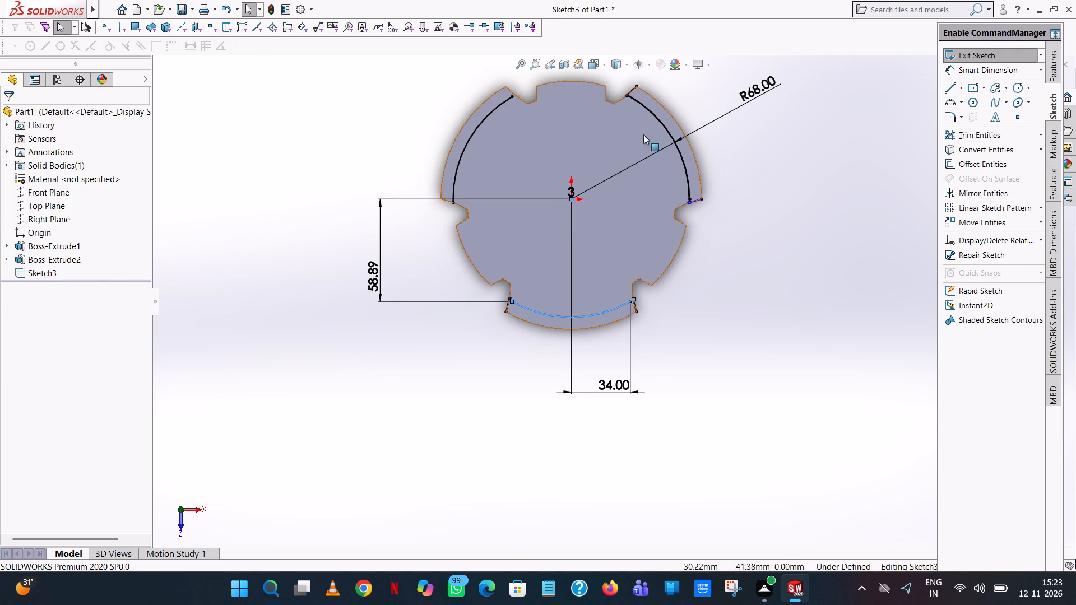
left_click(824, 182)
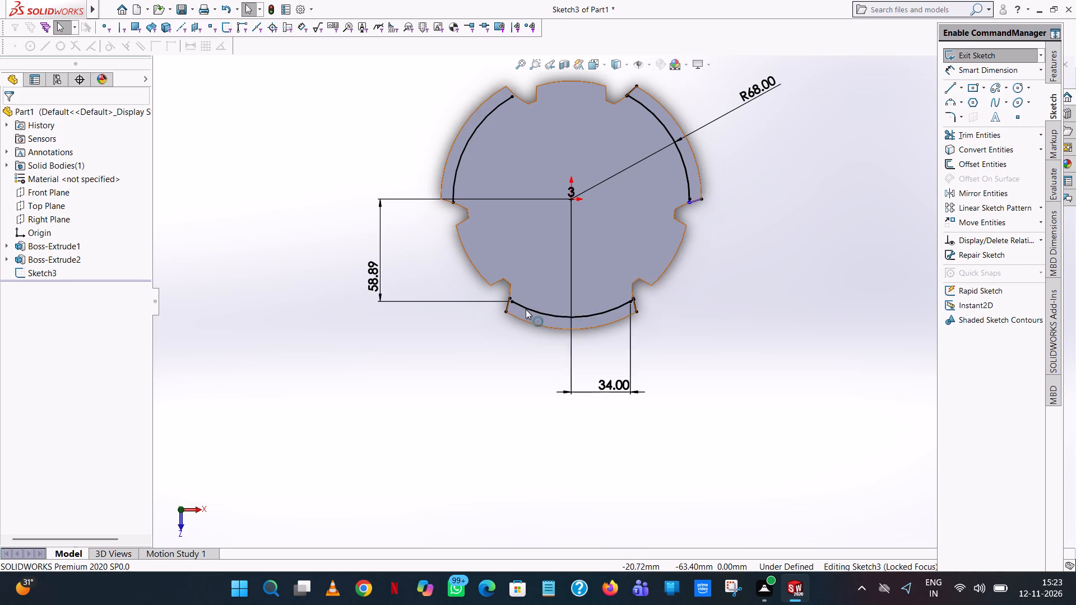
Extend the left end of the bottom lobe's 68 mm arc to the short line at the rim edge.
scroll(522, 309, "down", 7)
scroll(675, 316, "up", 8)
scroll(729, 302, "down", 2)
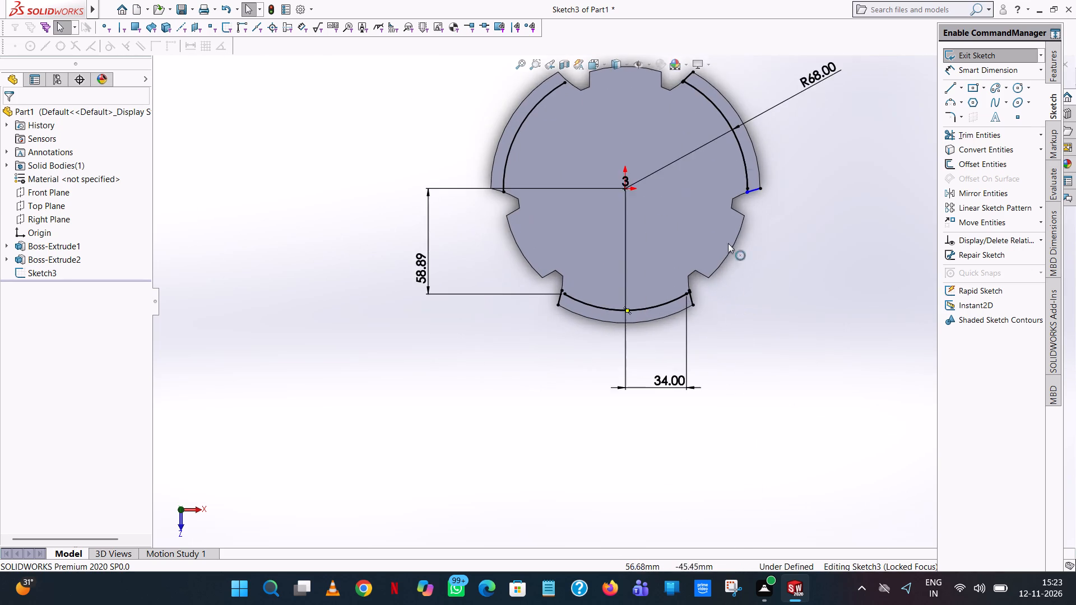
scroll(728, 187, "down", 7)
scroll(701, 263, "down", 3)
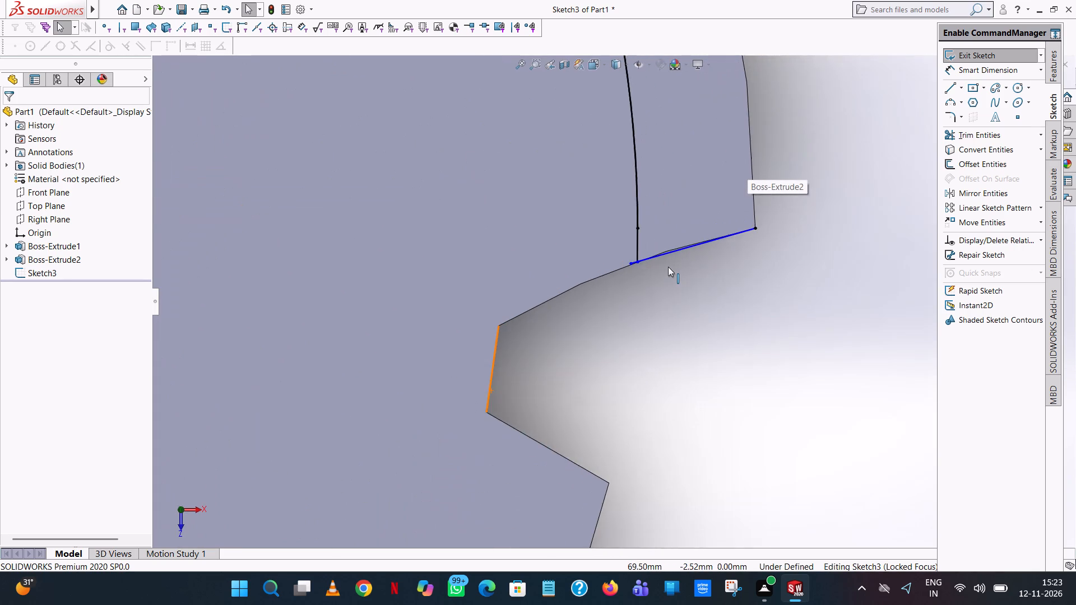
scroll(668, 267, "down", 2)
scroll(668, 267, "up", 19)
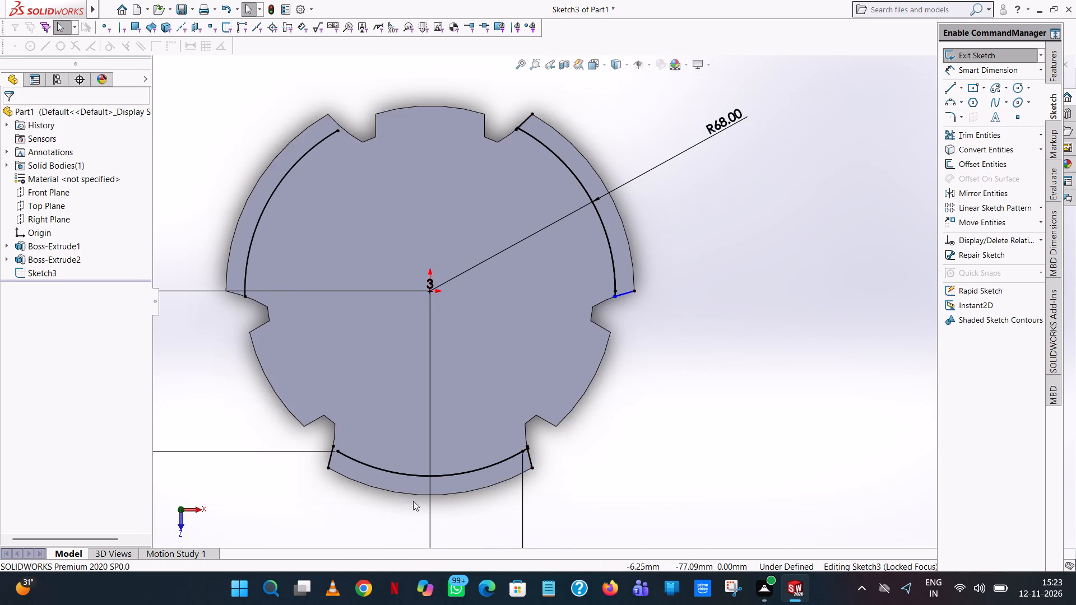
scroll(412, 499, "down", 2)
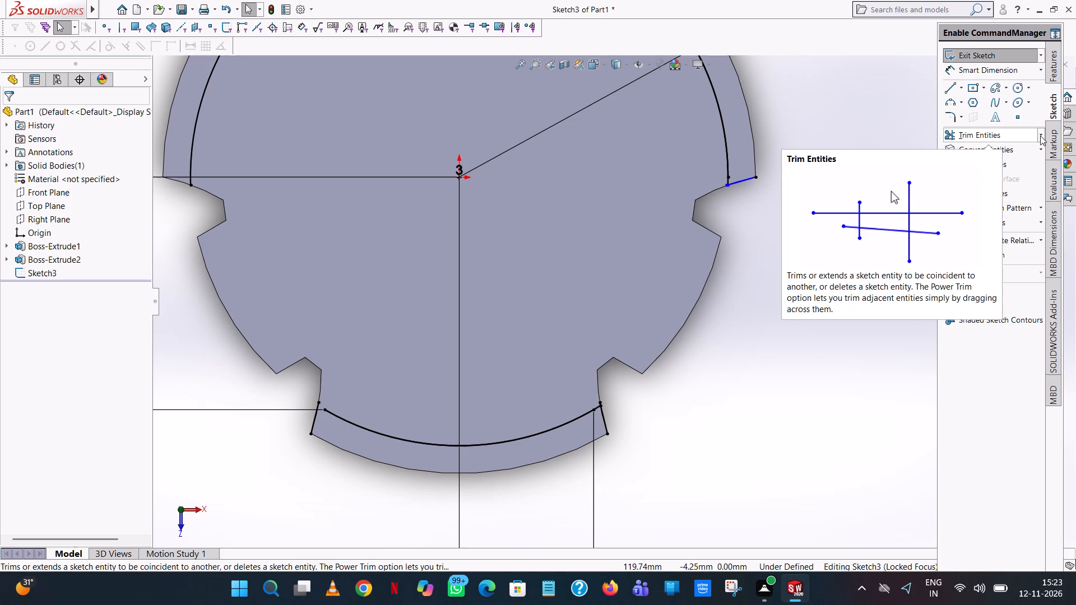
left_click(1040, 136)
left_click(1031, 152)
left_click(342, 420)
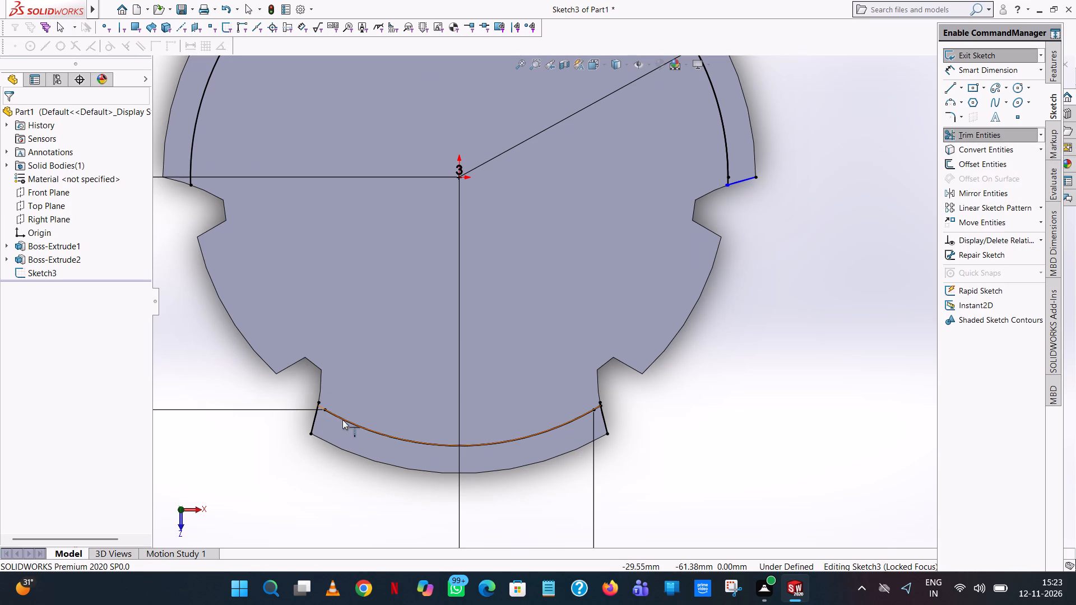
Sketch a line about 7.2 mm long from the upper-left lobe's upper outer corner inward along the curved rim edge.
scroll(392, 300, "up", 9)
scroll(498, 254, "down", 7)
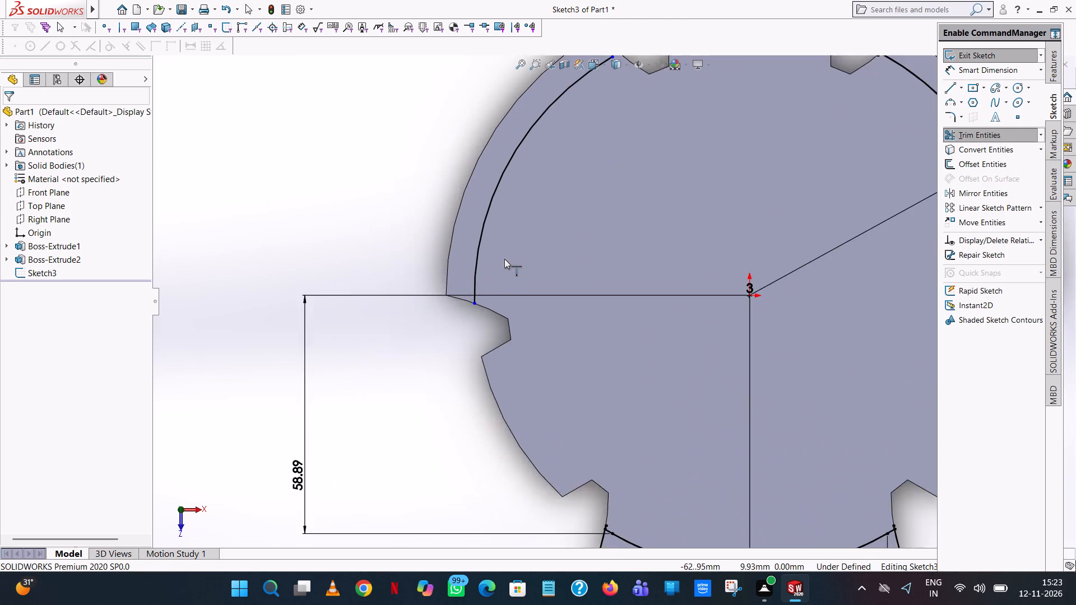
scroll(692, 132, "up", 5)
scroll(650, 193, "down", 2)
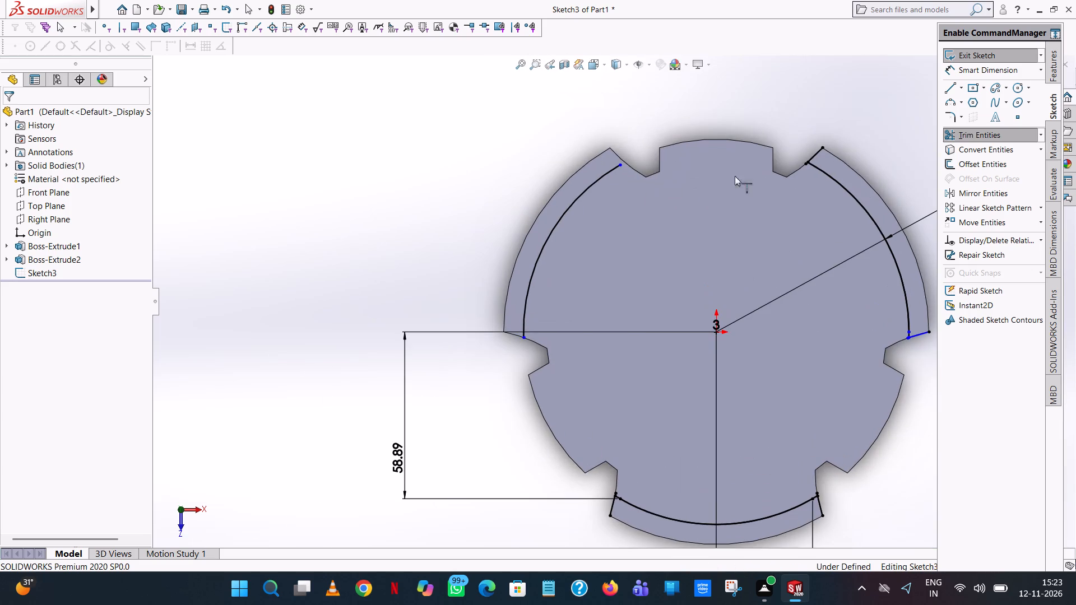
scroll(893, 175, "down", 2)
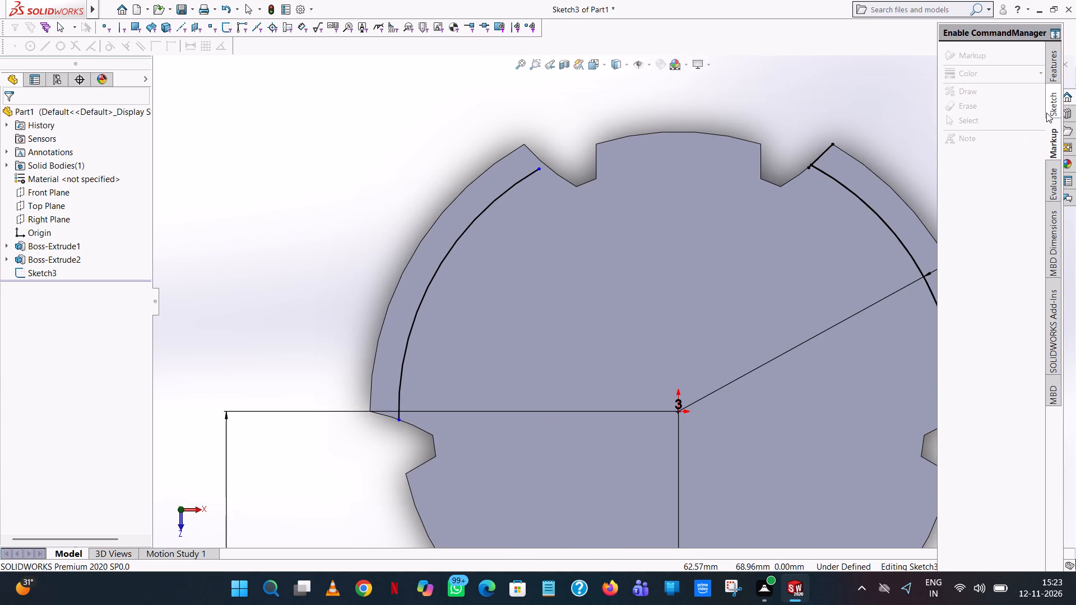
left_click(1051, 106)
left_click(952, 87)
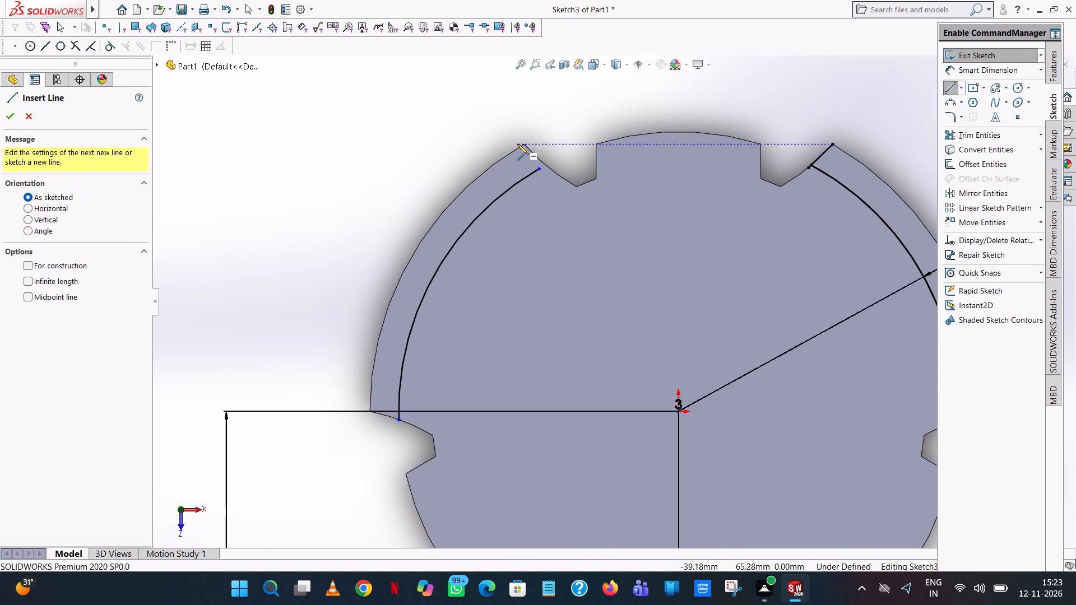
left_click(524, 145)
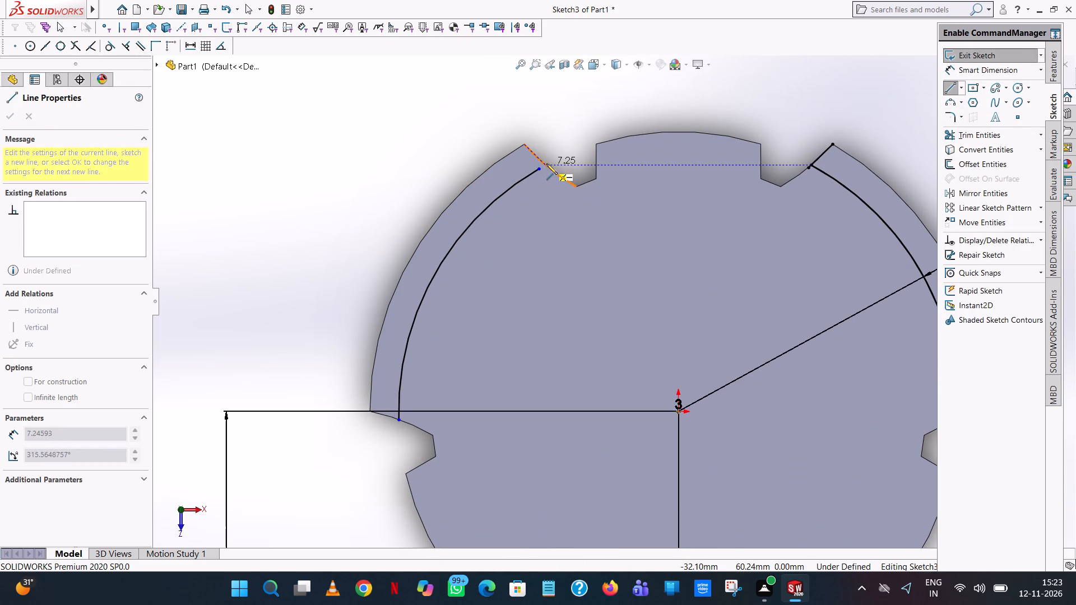
left_click(545, 165)
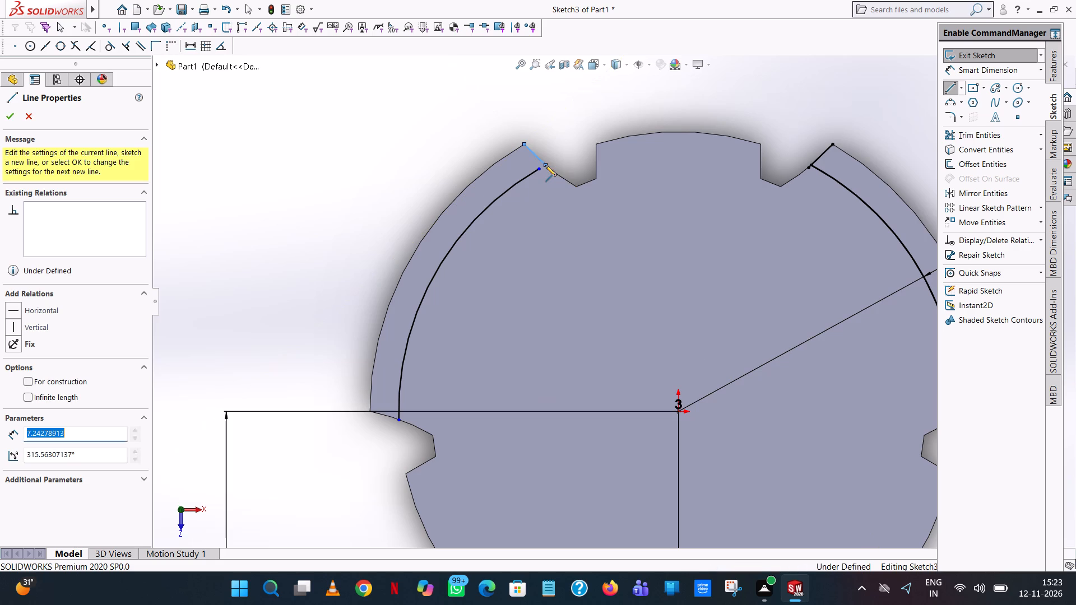
right_click(545, 165)
left_click(572, 175)
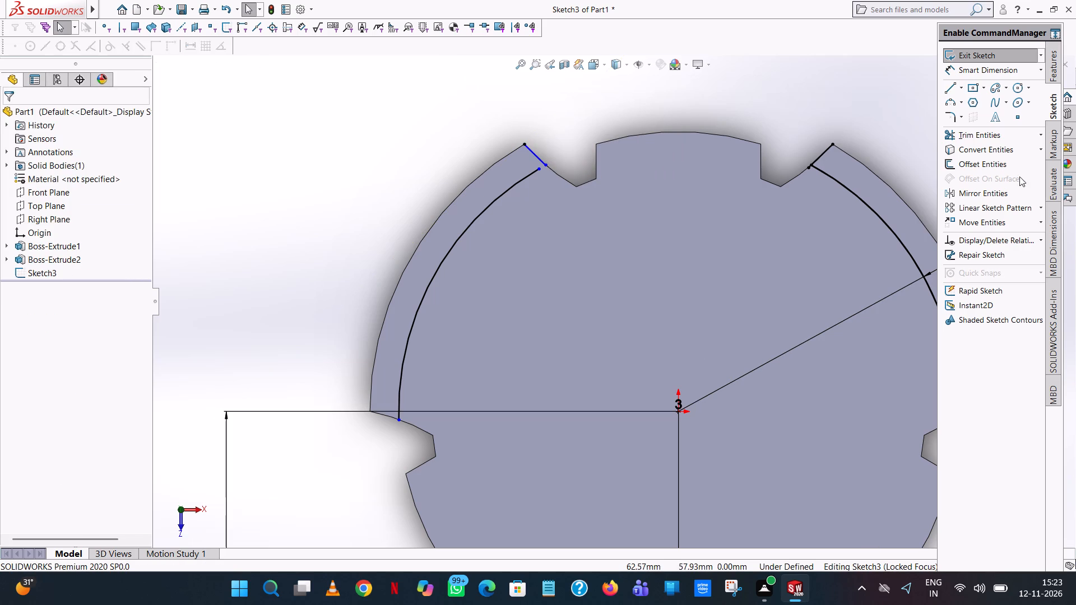
Extend the upper end of the upper-left lobe's patterned arc to the short line along the rim edge.
left_click(1042, 137)
left_click(1027, 148)
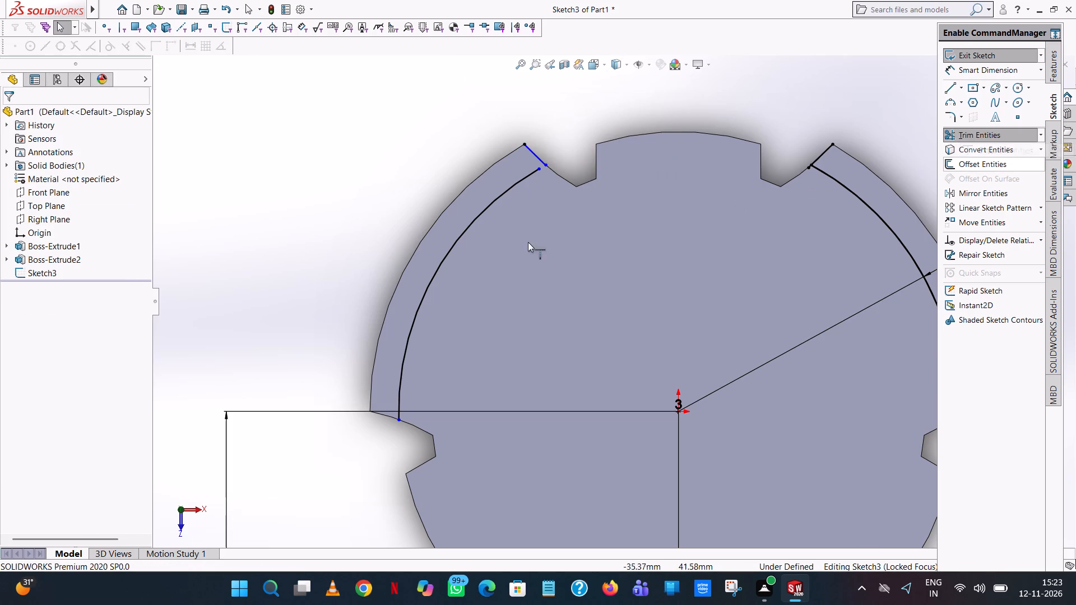
left_click(493, 204)
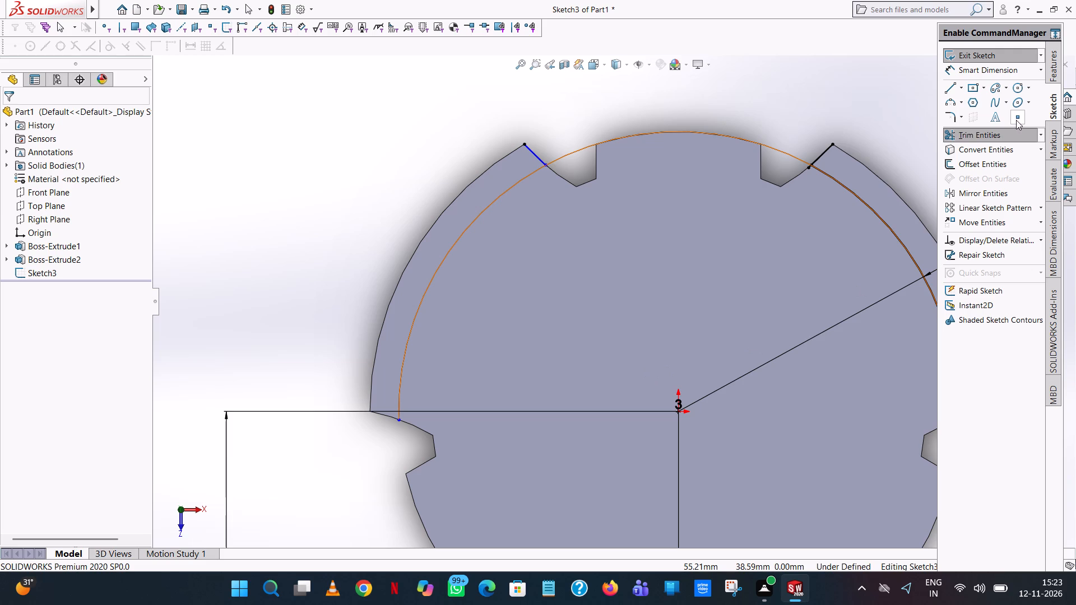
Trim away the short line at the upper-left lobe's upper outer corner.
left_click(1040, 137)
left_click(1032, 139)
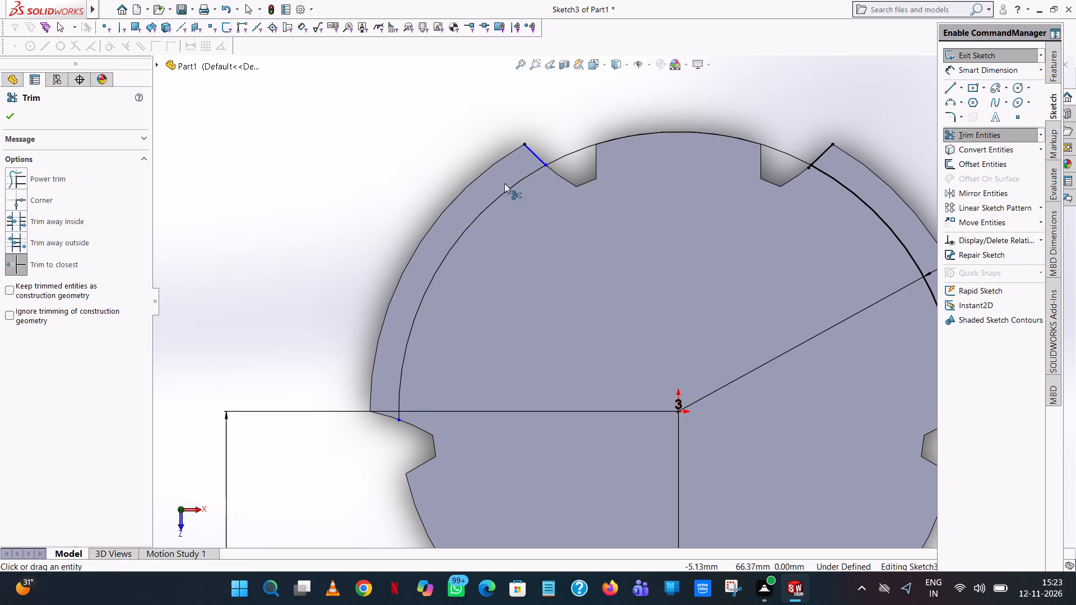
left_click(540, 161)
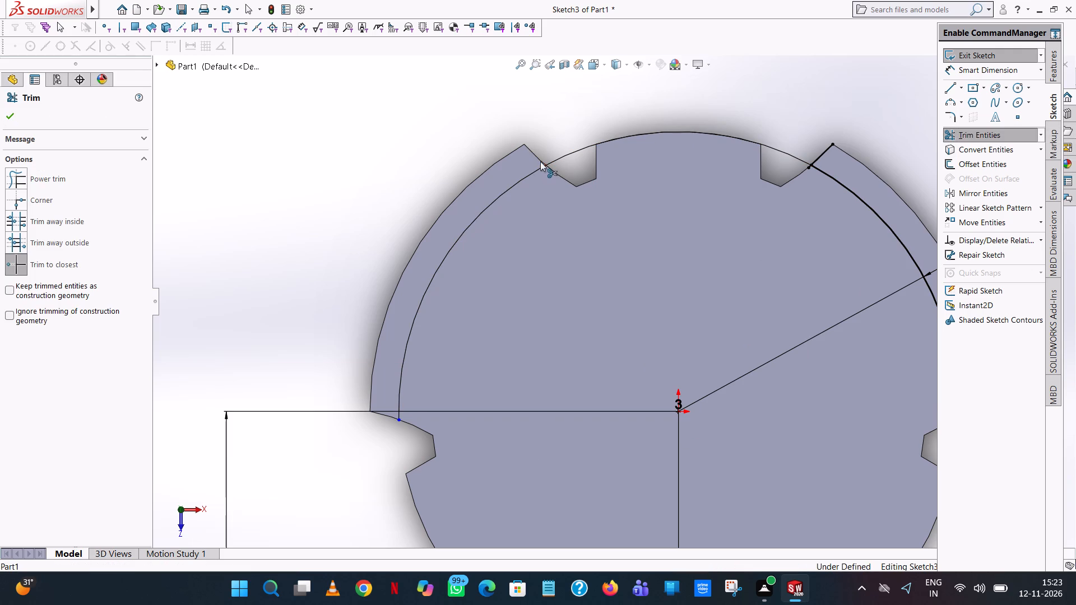
Sketch a line about 7.7 mm long from the upper-left lobe's upper outer corner inward, ending on the slot edge just past the arc.
left_click(949, 89)
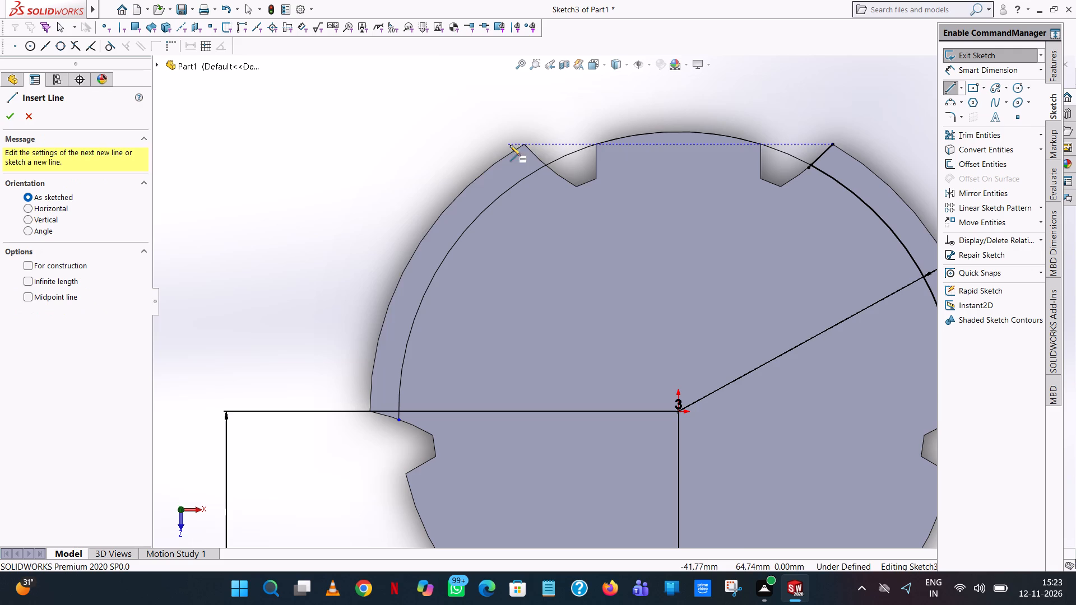
left_click(523, 145)
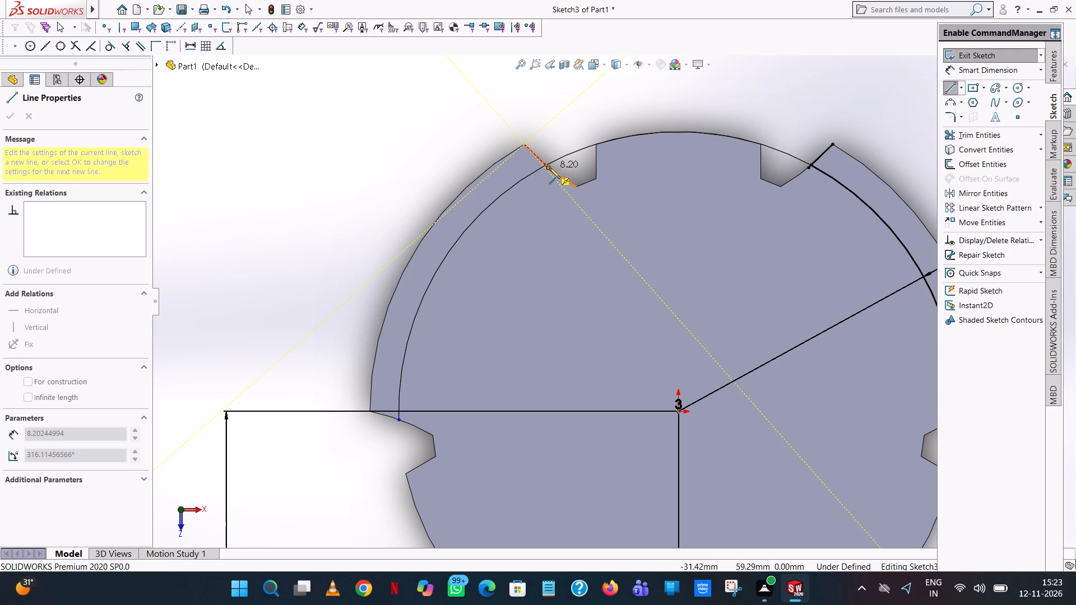
scroll(546, 170, "down", 8)
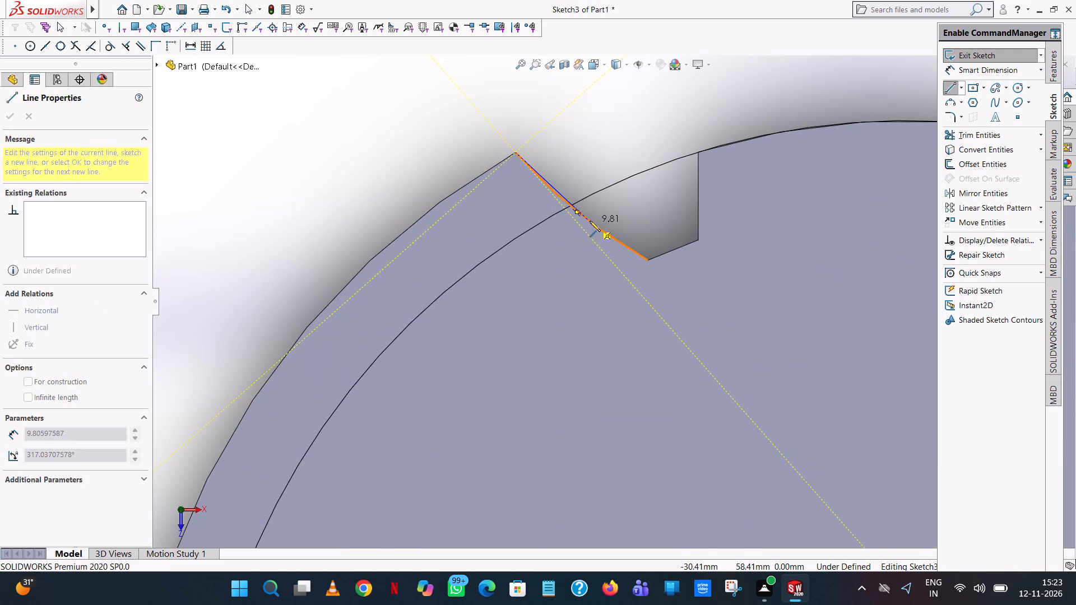
scroll(574, 212, "down", 9)
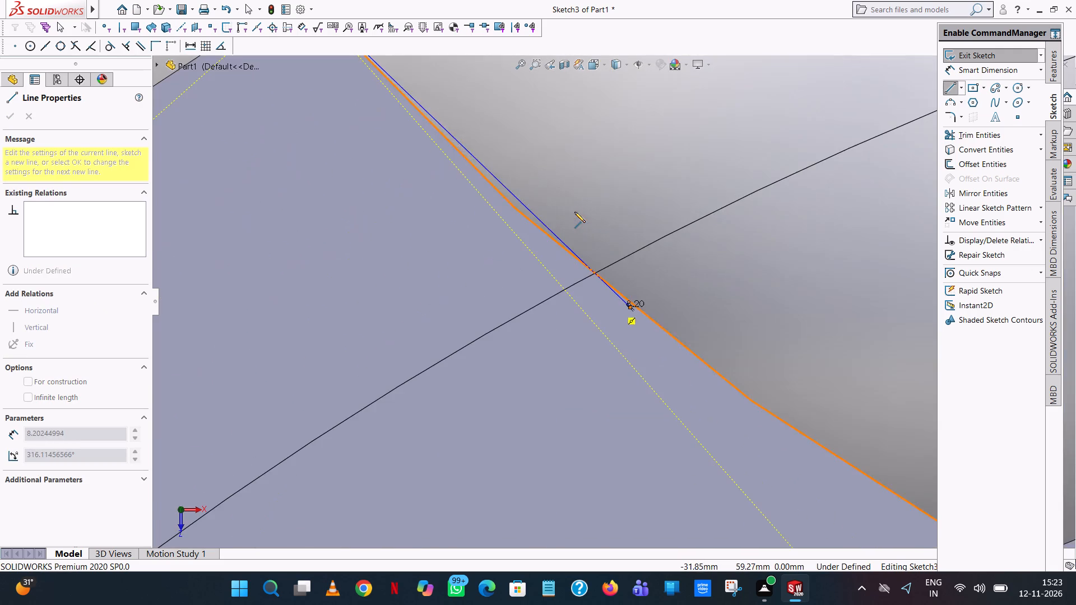
scroll(605, 268, "down", 4)
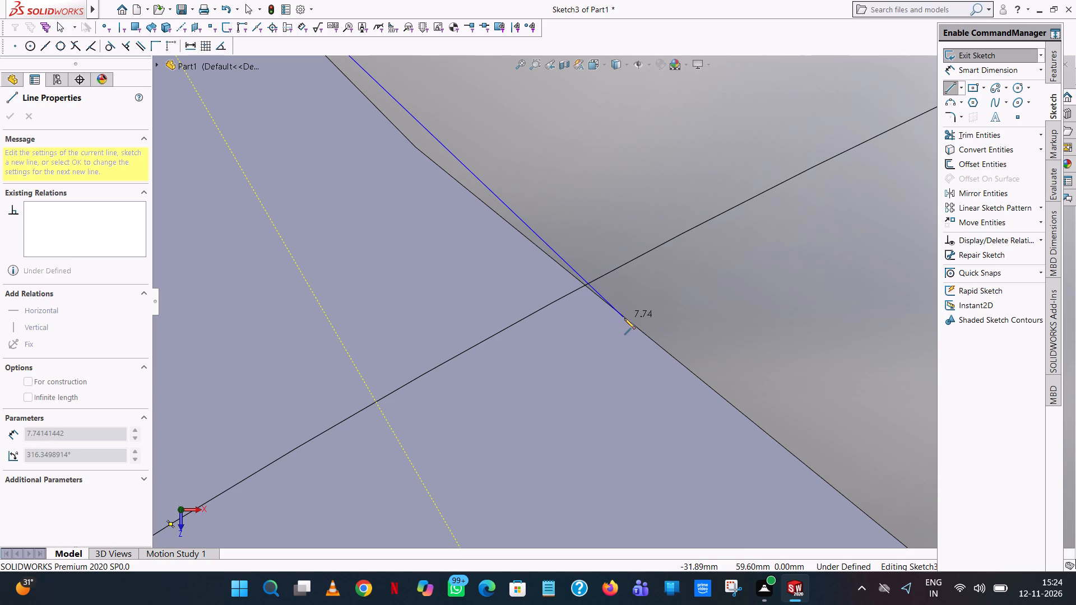
left_click(624, 318)
right_click(624, 318)
left_click(634, 323)
Trim away the arc portion spanning the top of the disc between the two upper lobes' short lines.
scroll(698, 285, "up", 2)
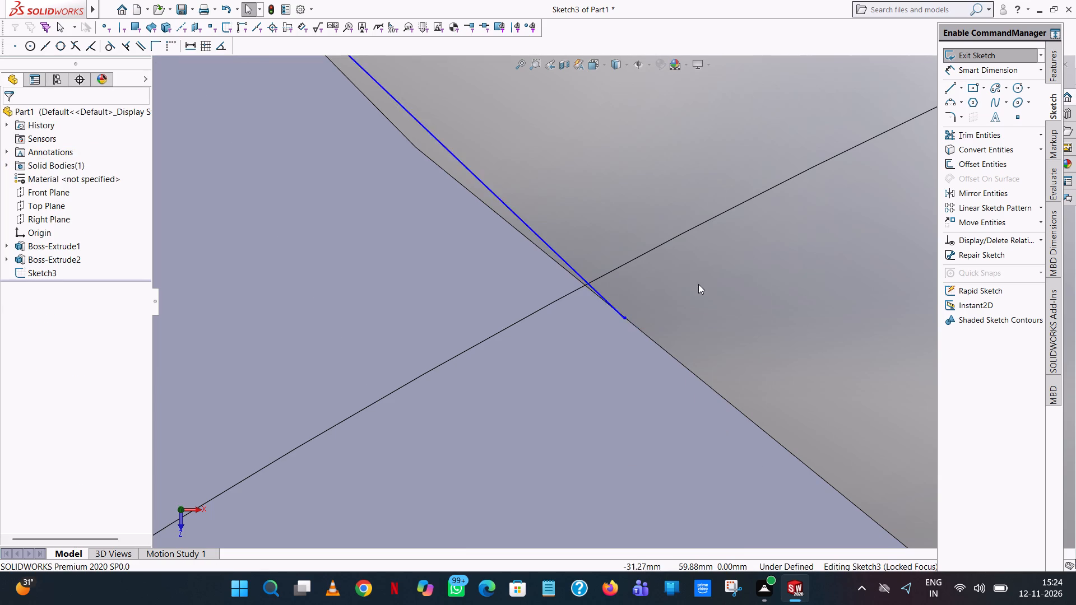
scroll(698, 284, "up", 20)
scroll(698, 284, "up", 2)
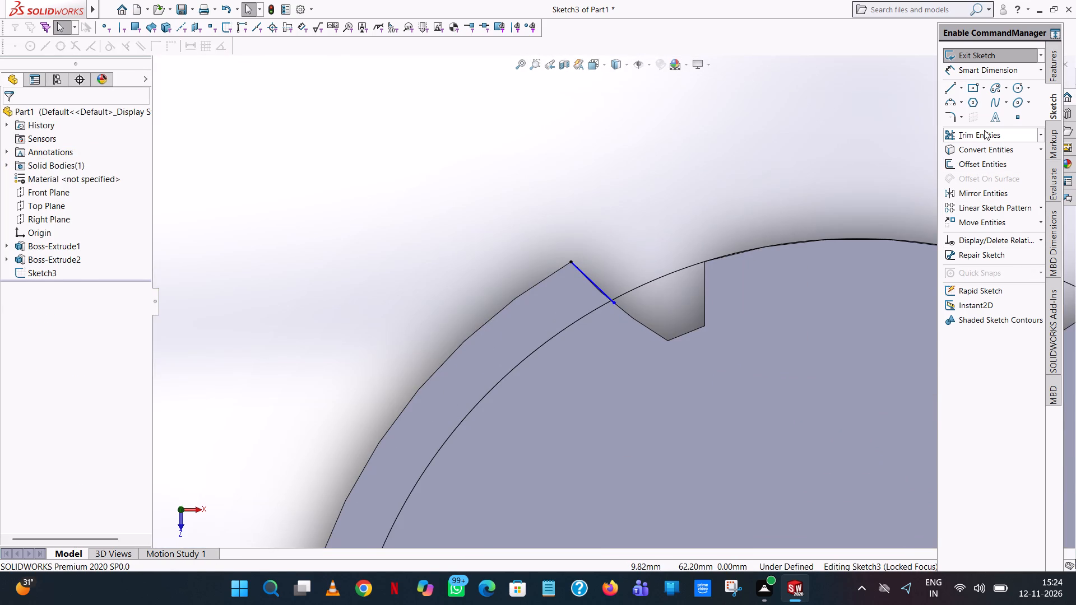
left_click(984, 130)
left_click(731, 254)
Trim away the overshoot and the remaining short line at the upper end of the upper-left lobe's arc.
scroll(739, 271, "up", 4)
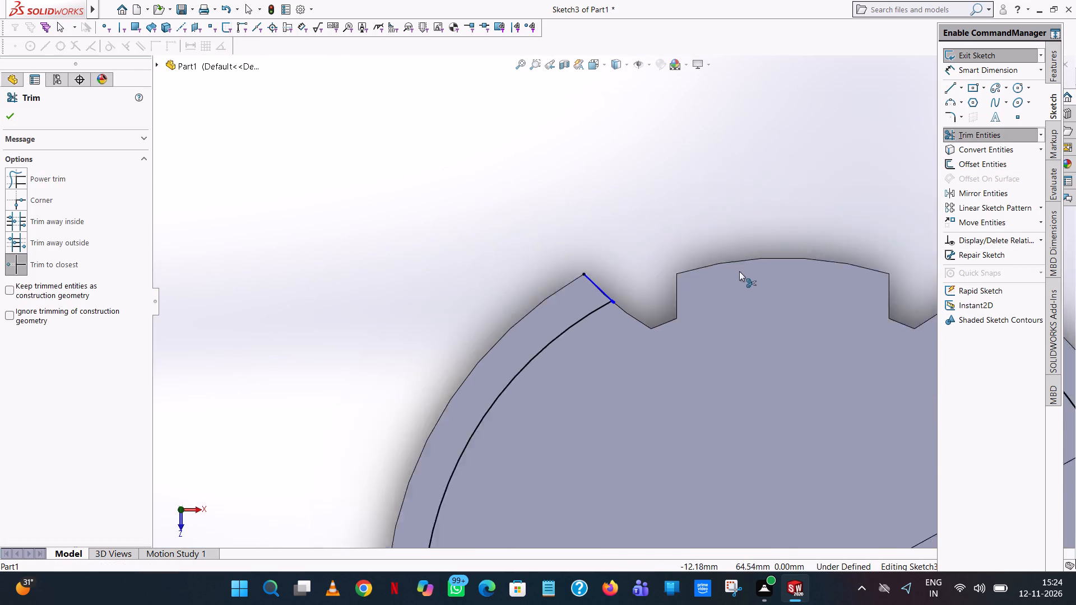
scroll(739, 271, "up", 4)
scroll(707, 321, "down", 4)
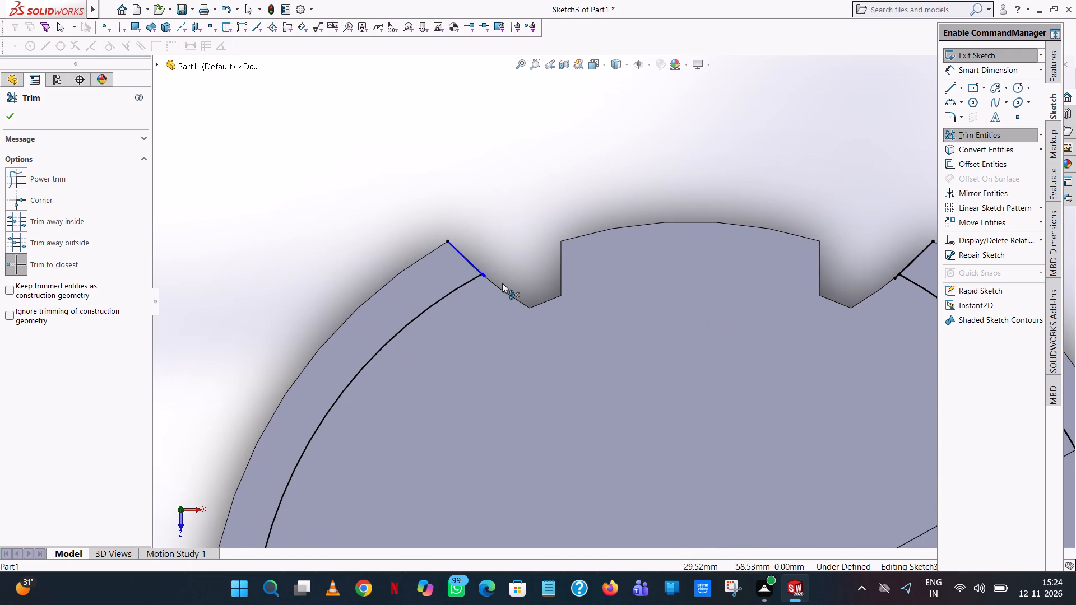
scroll(502, 287, "down", 12)
left_click(537, 249)
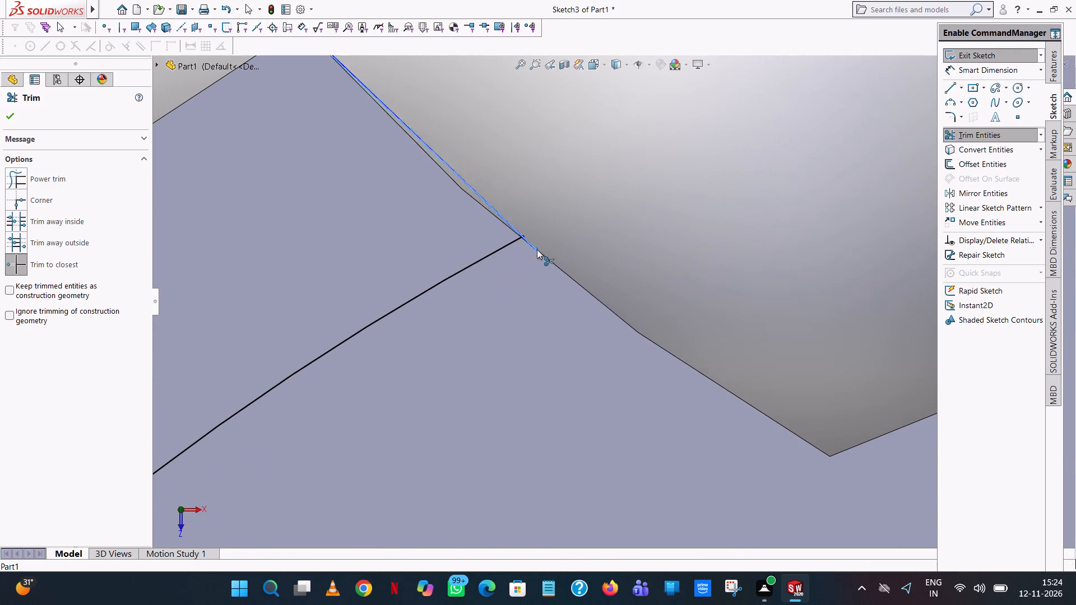
left_click(448, 164)
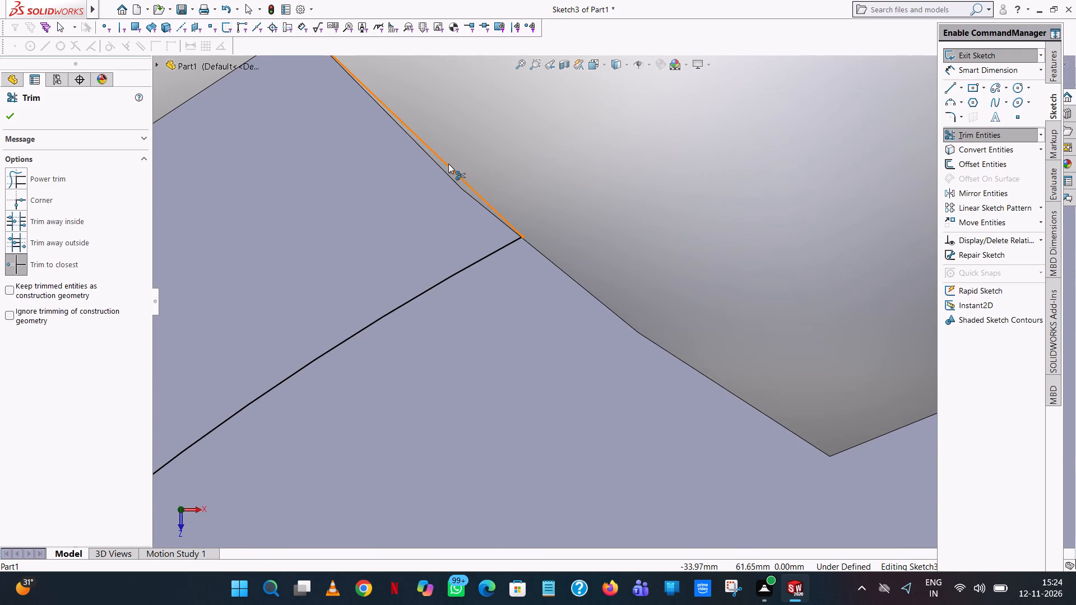
Trim away the short lines and their overshoots at both ends of the upper-right lobe's 68 mm arc.
scroll(448, 164, "up", 16)
scroll(595, 233, "up", 8)
scroll(774, 305, "down", 6)
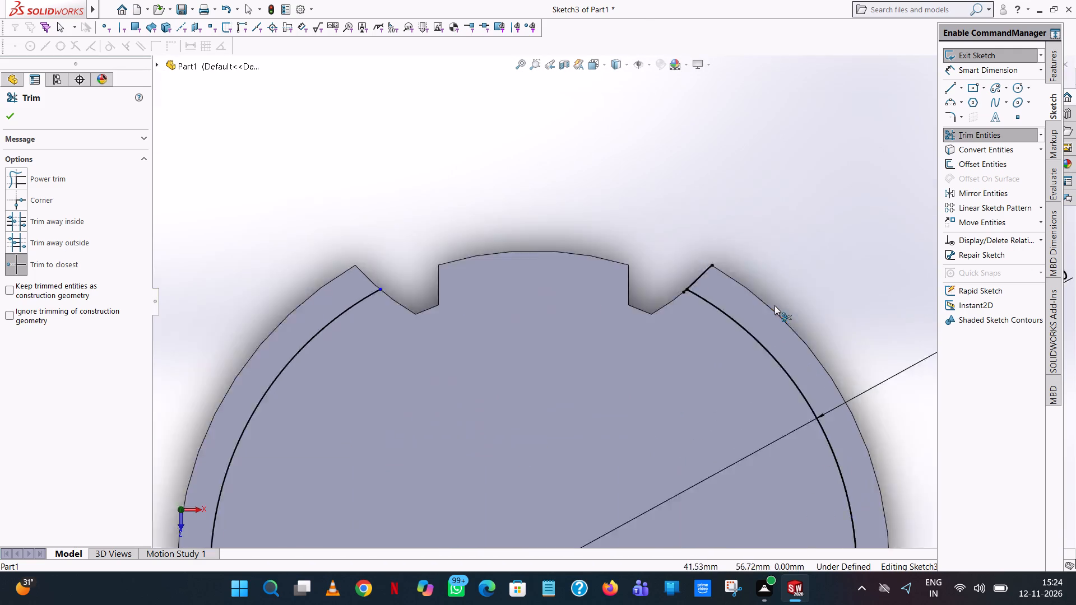
scroll(774, 305, "down", 5)
left_click(578, 240)
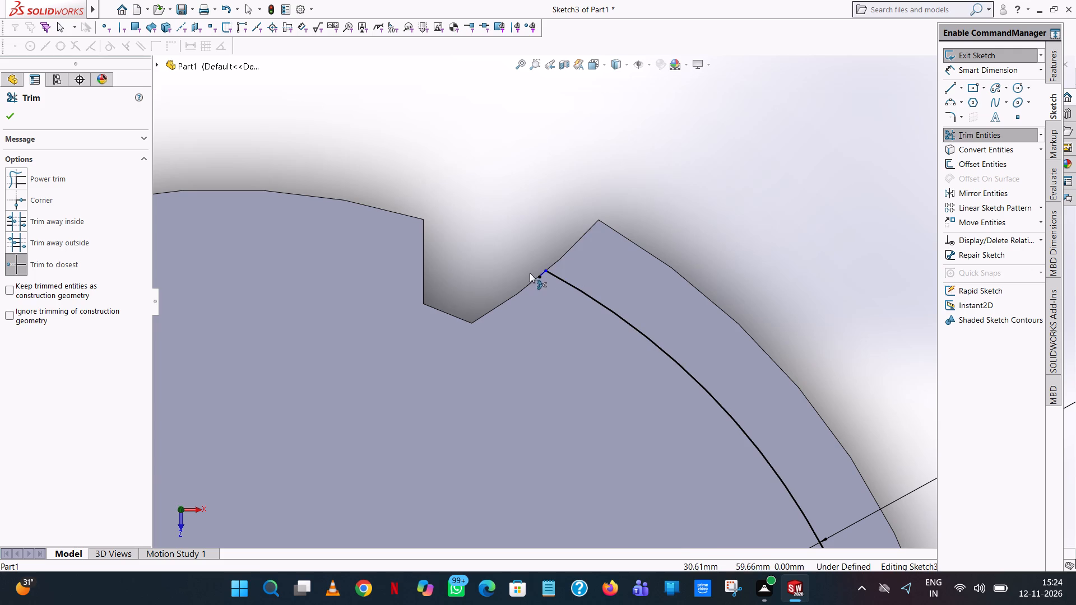
left_click(542, 275)
scroll(549, 290, "up", 9)
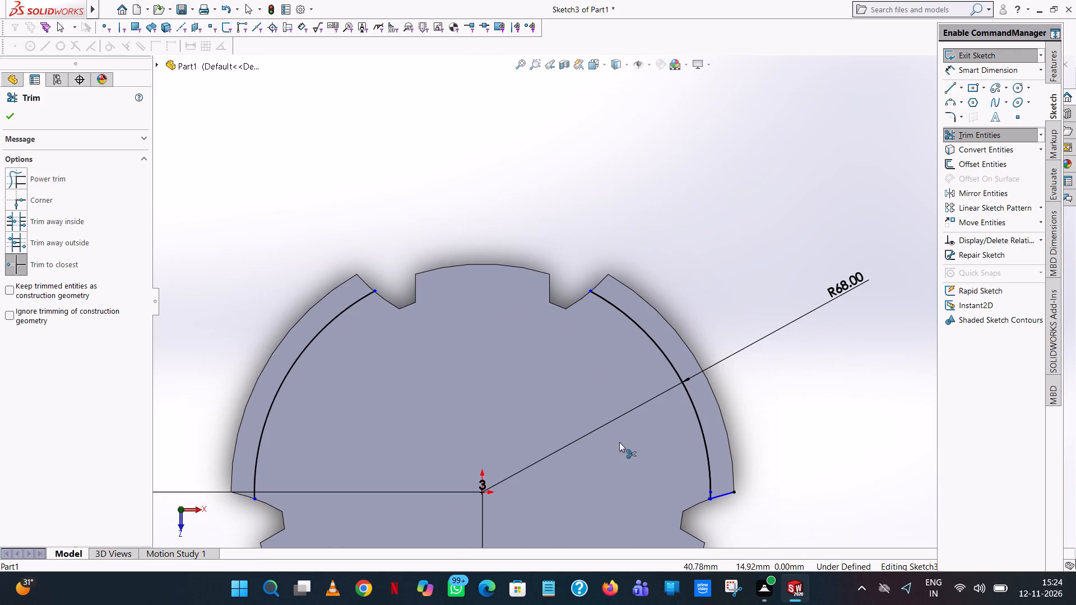
scroll(680, 440, "up", 1)
scroll(697, 481, "down", 8)
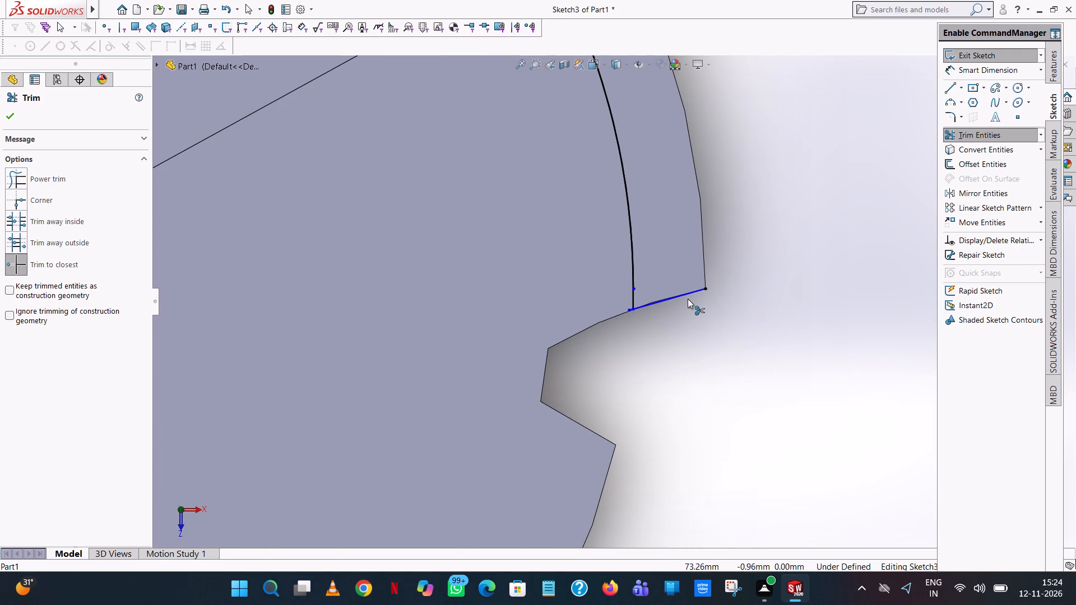
left_click(684, 291)
left_click(680, 296)
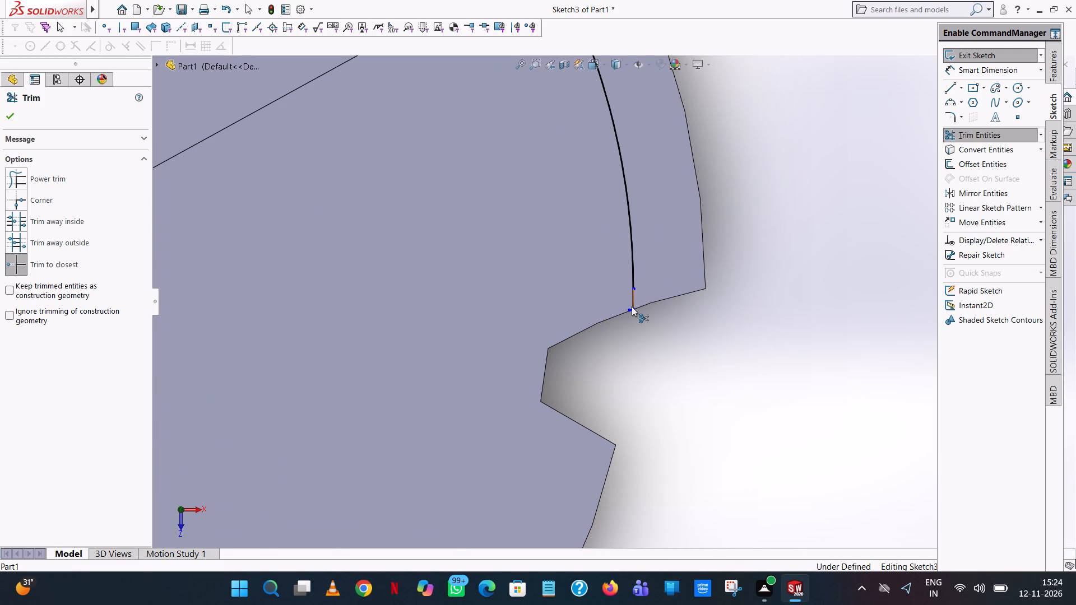
left_click(628, 313)
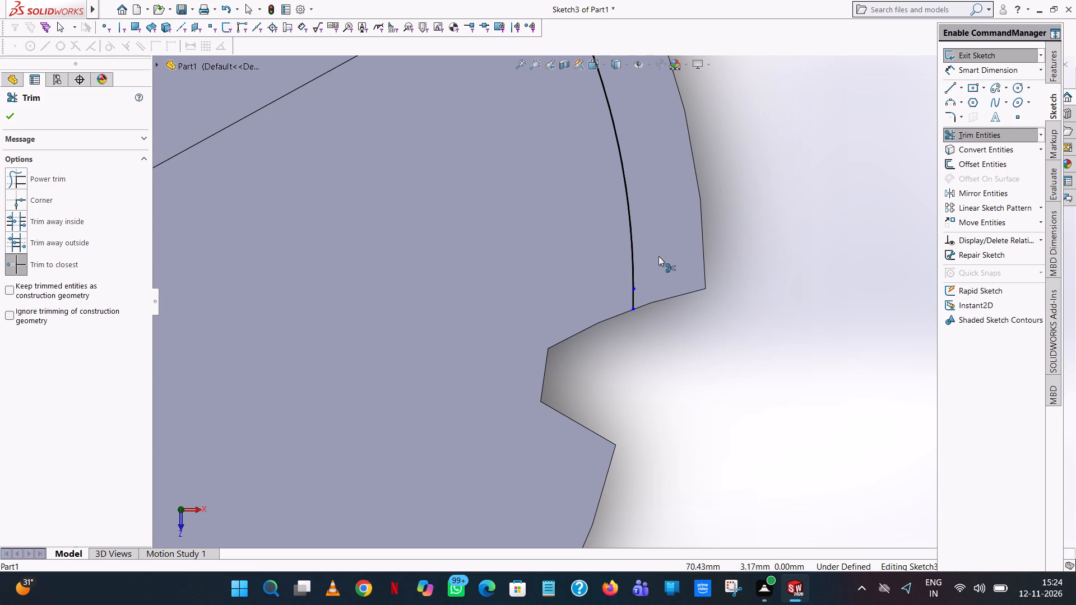
Trim away the short lines and their overshoots at both ends of the bottom lobe's 68 mm arc.
scroll(631, 307, "down", 10)
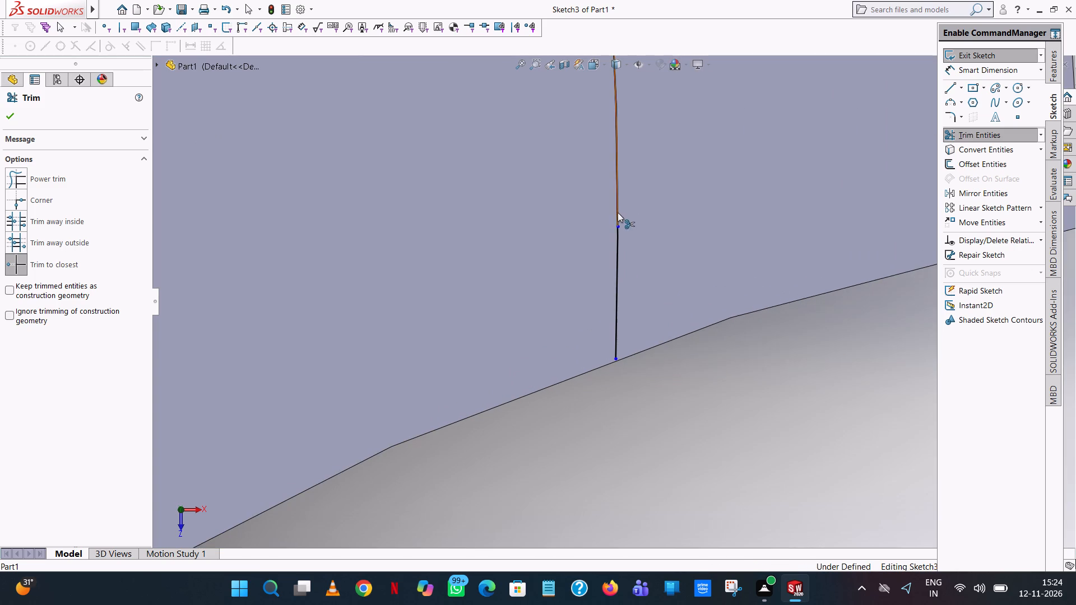
scroll(614, 234, "down", 9)
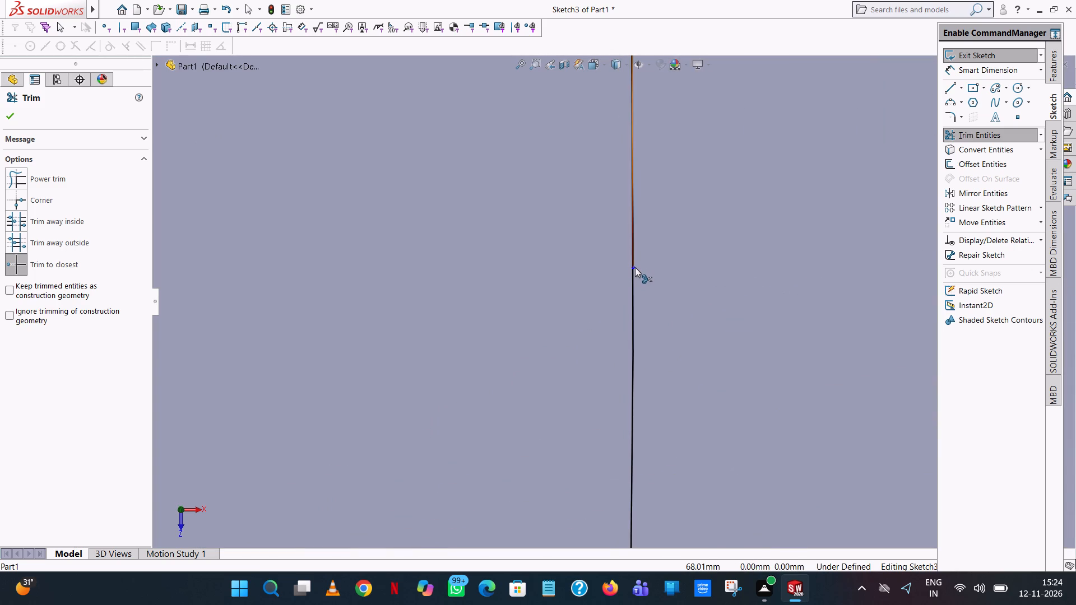
scroll(641, 292, "up", 20)
scroll(641, 292, "up", 20)
scroll(641, 292, "up", 2)
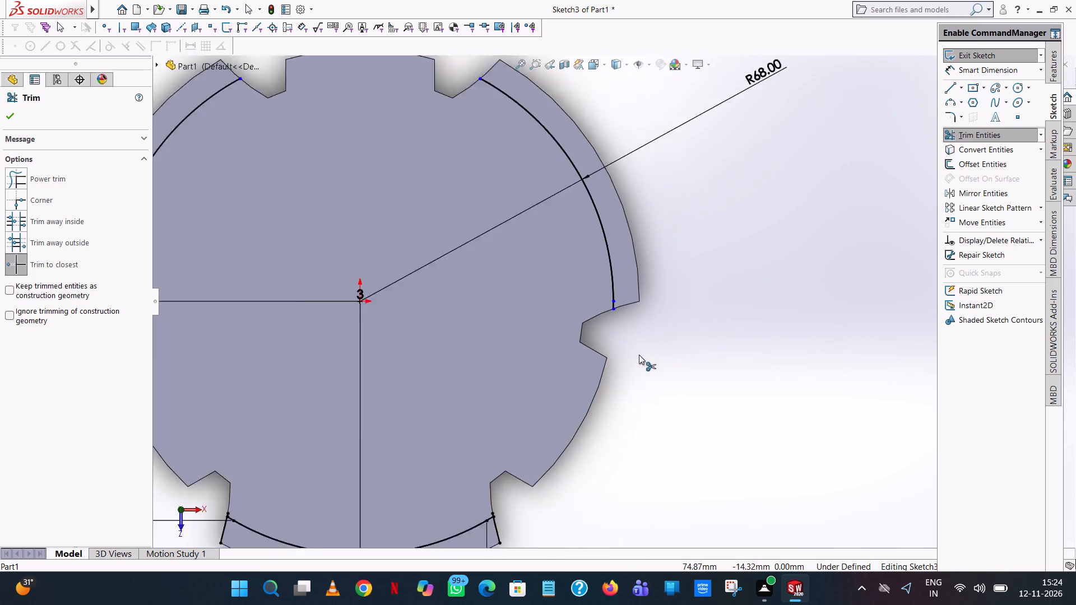
scroll(639, 355, "up", 3)
scroll(542, 427, "down", 12)
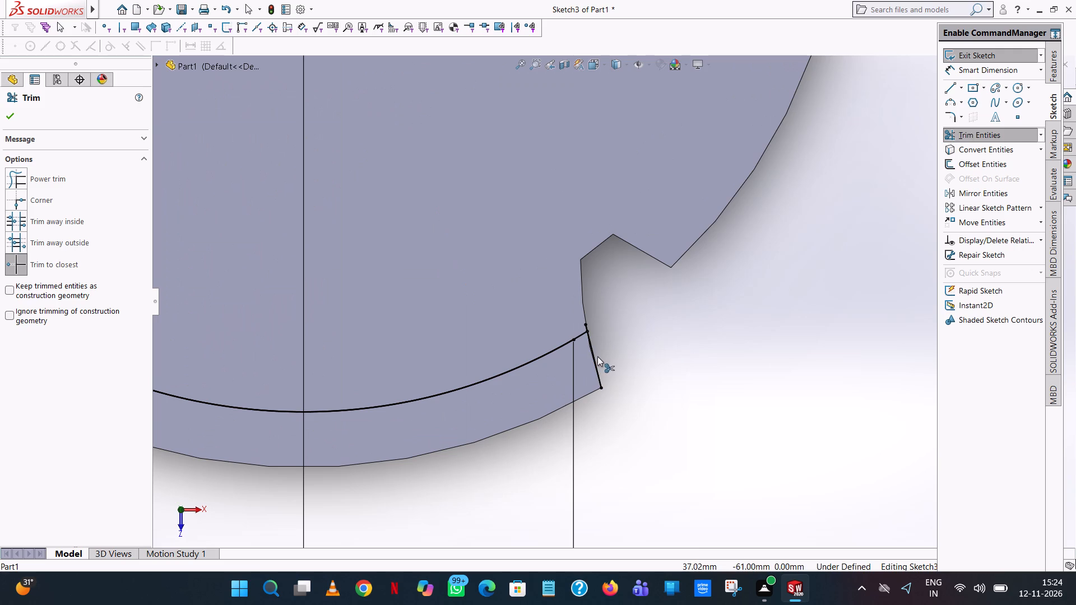
double_click(595, 355)
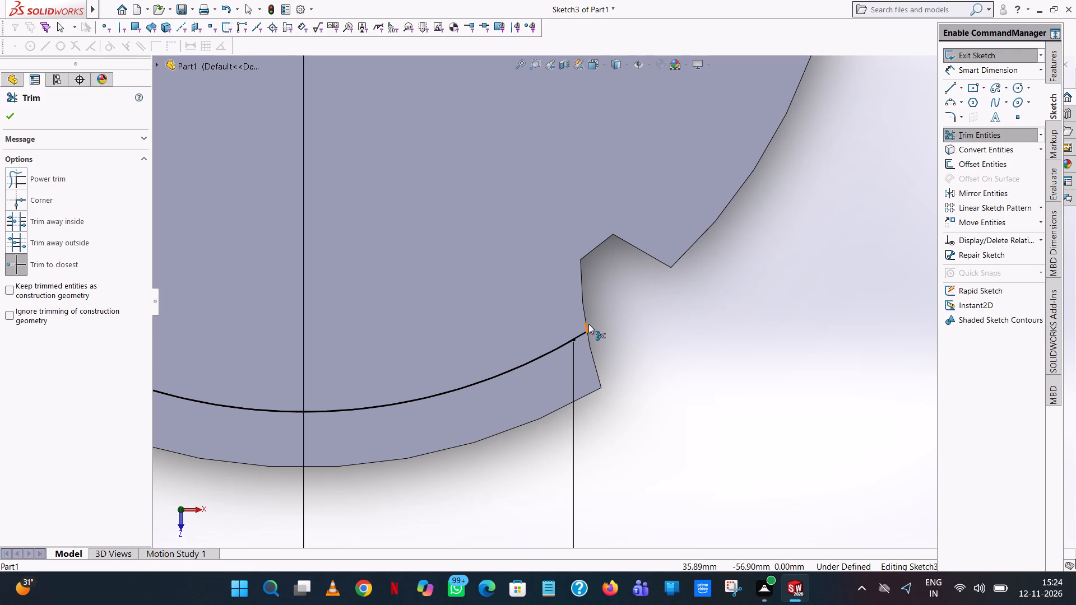
left_click(588, 324)
scroll(374, 394, "up", 10)
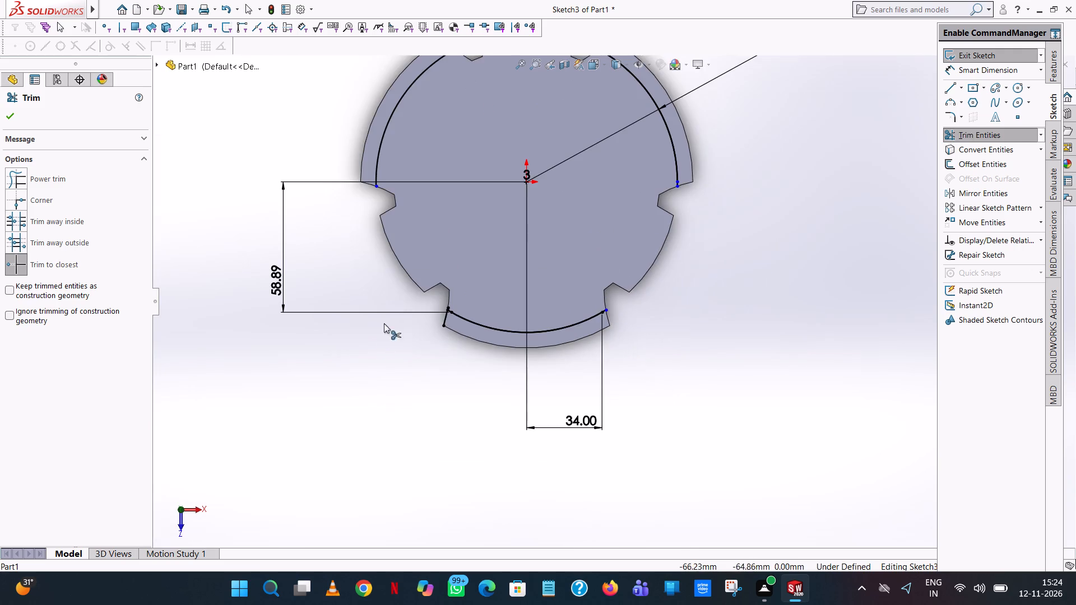
scroll(444, 304, "down", 11)
left_click(558, 294)
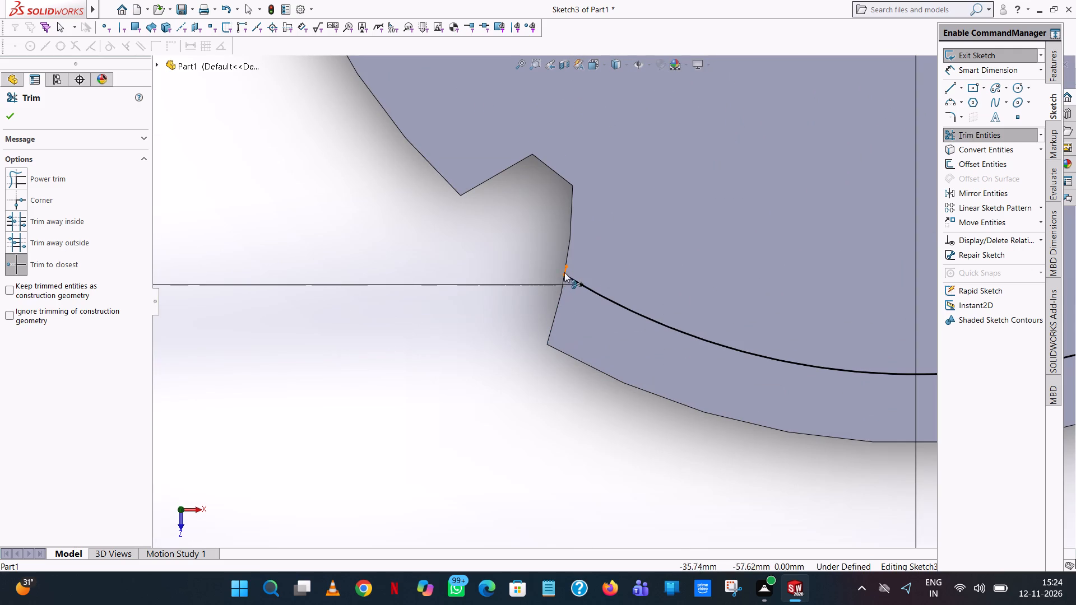
left_click(565, 272)
scroll(557, 272, "up", 14)
scroll(562, 207, "down", 2)
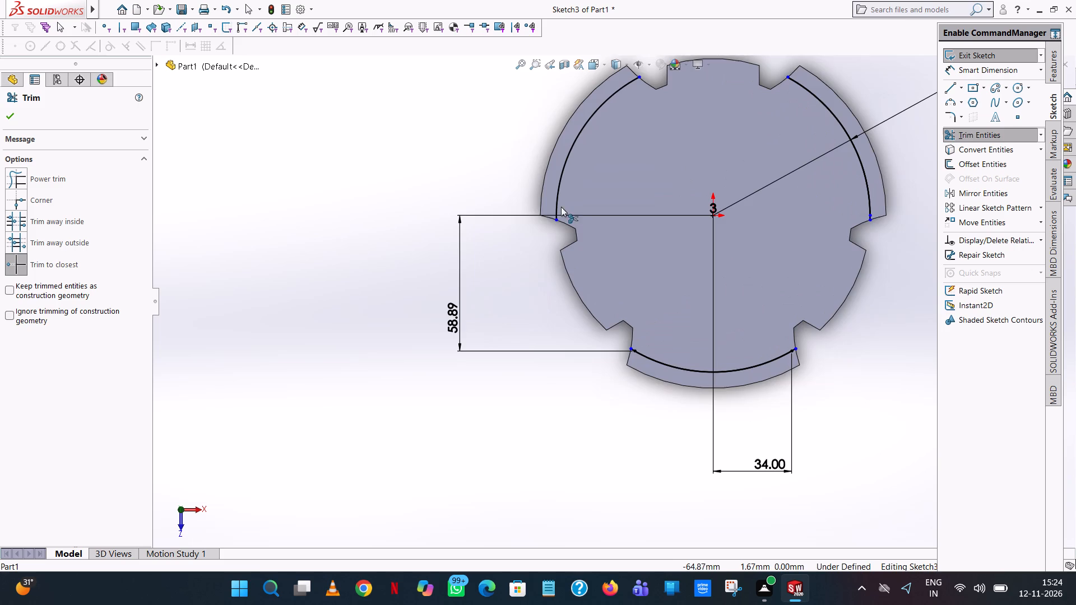
scroll(550, 217, "up", 7)
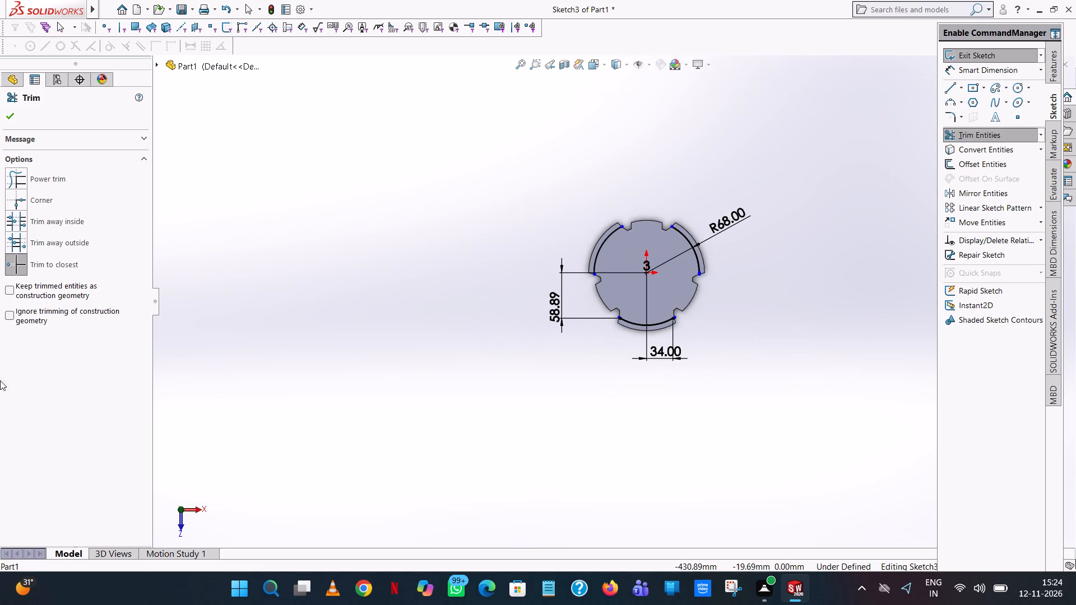
left_click(738, 155)
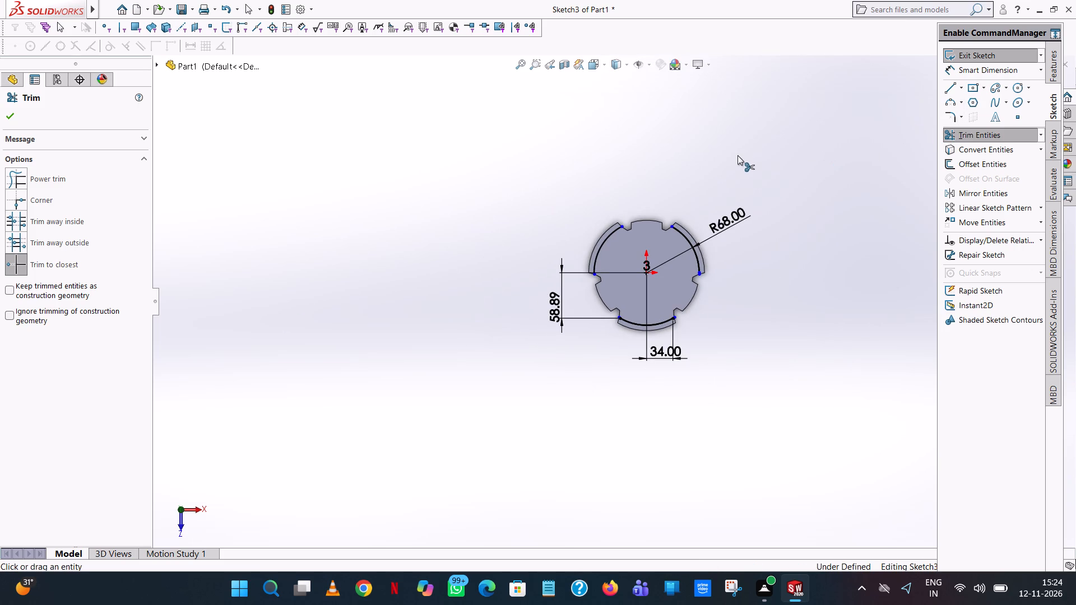
Dimension the horizontal distance from the origin to the right end of the bottom lobe's 68 mm arc.
left_click(970, 71)
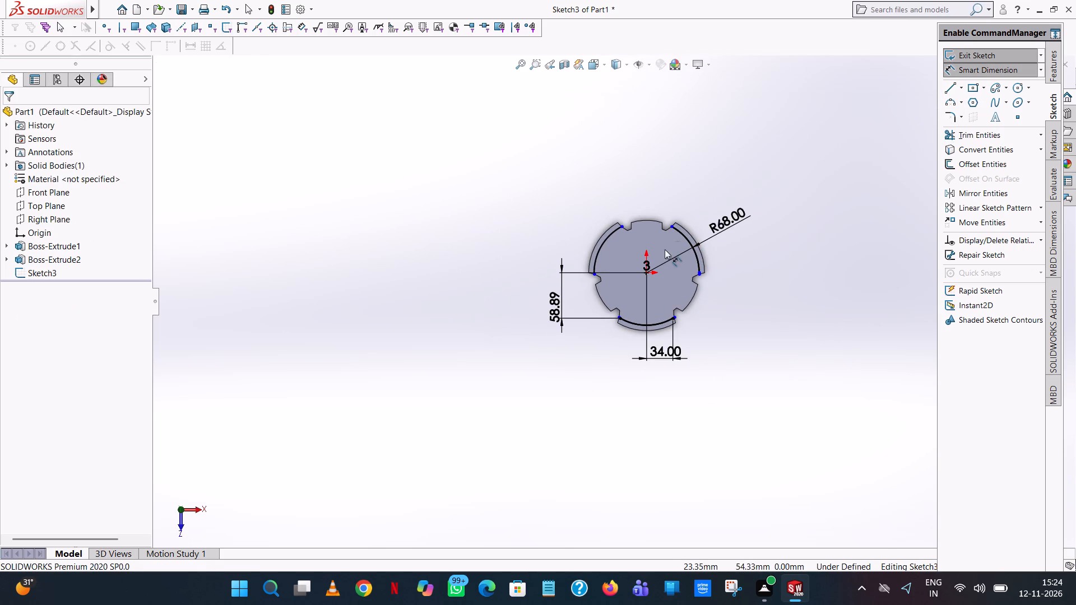
scroll(676, 324, "down", 10)
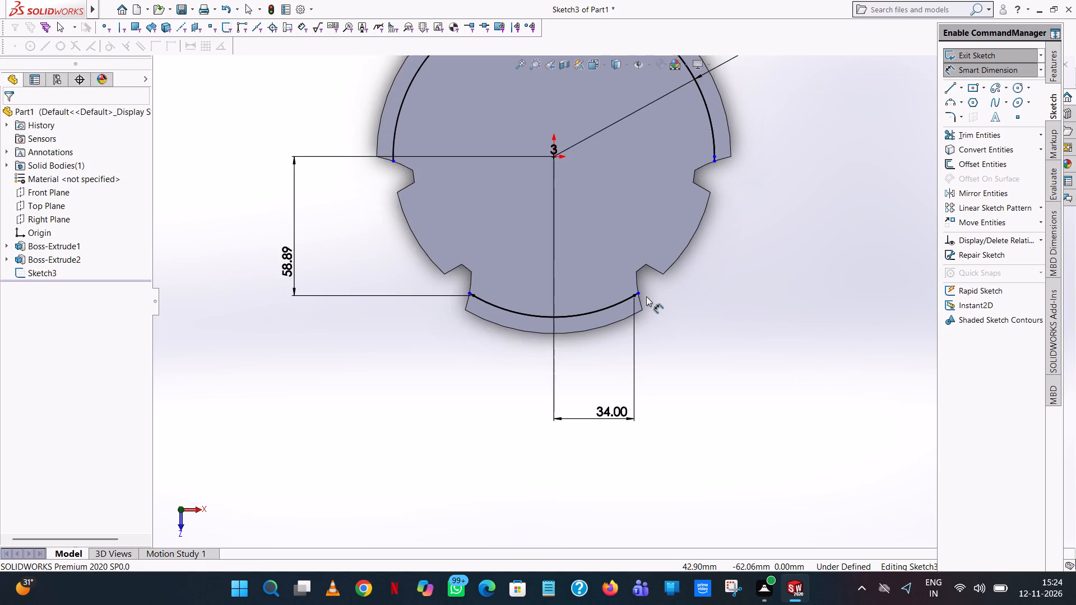
scroll(646, 296, "down", 8)
left_click(583, 287)
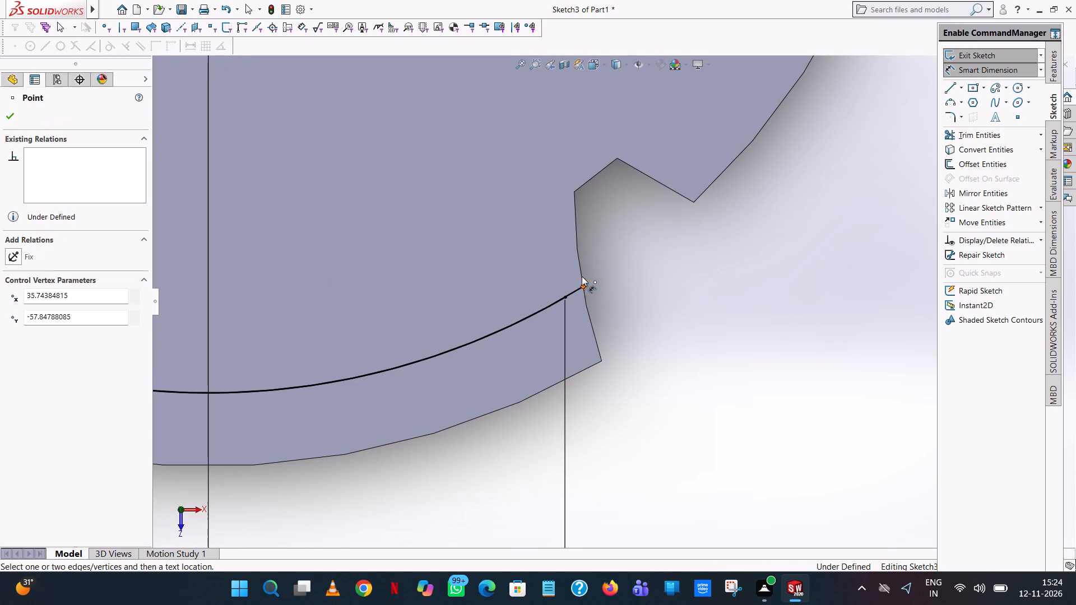
scroll(591, 263, "up", 8)
left_click(477, 93)
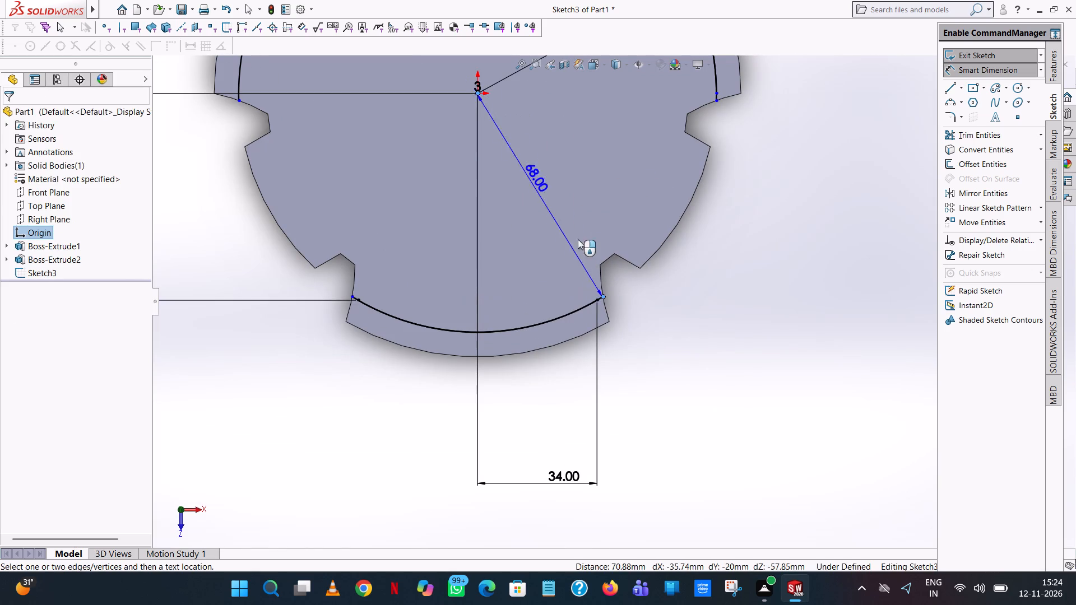
left_click(505, 415)
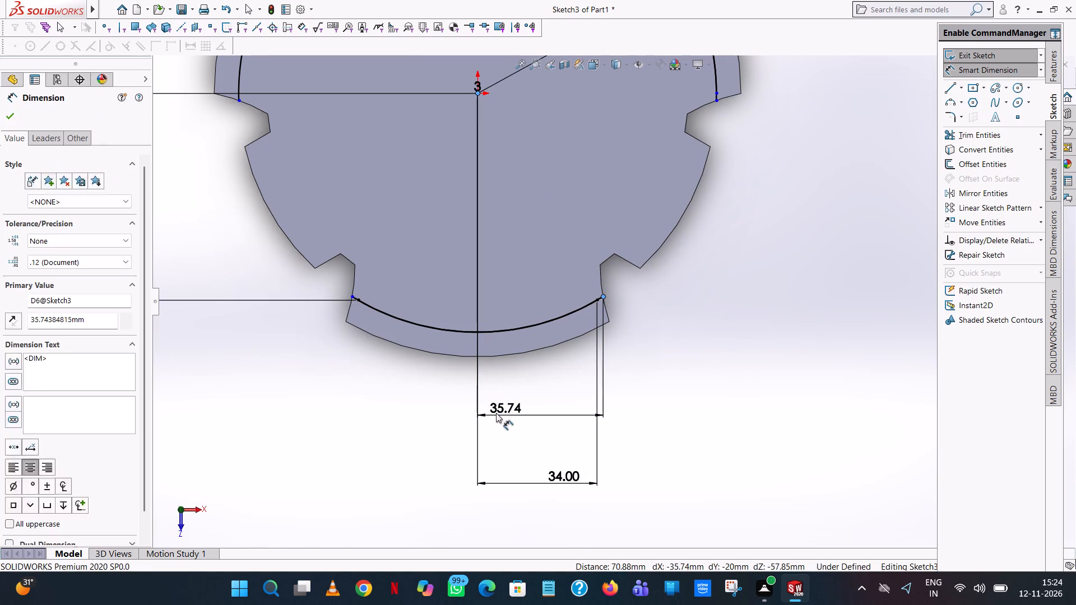
left_click(456, 397)
left_click(313, 365)
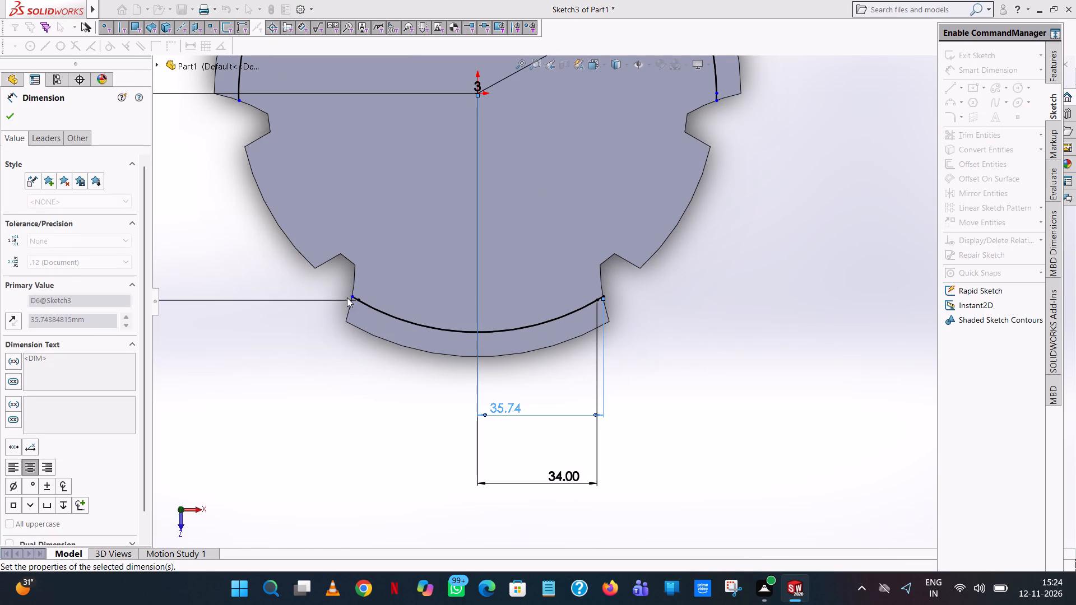
Dimension the vertical distance from the origin to the left end of the bottom lobe's 68 mm arc.
left_click(352, 296)
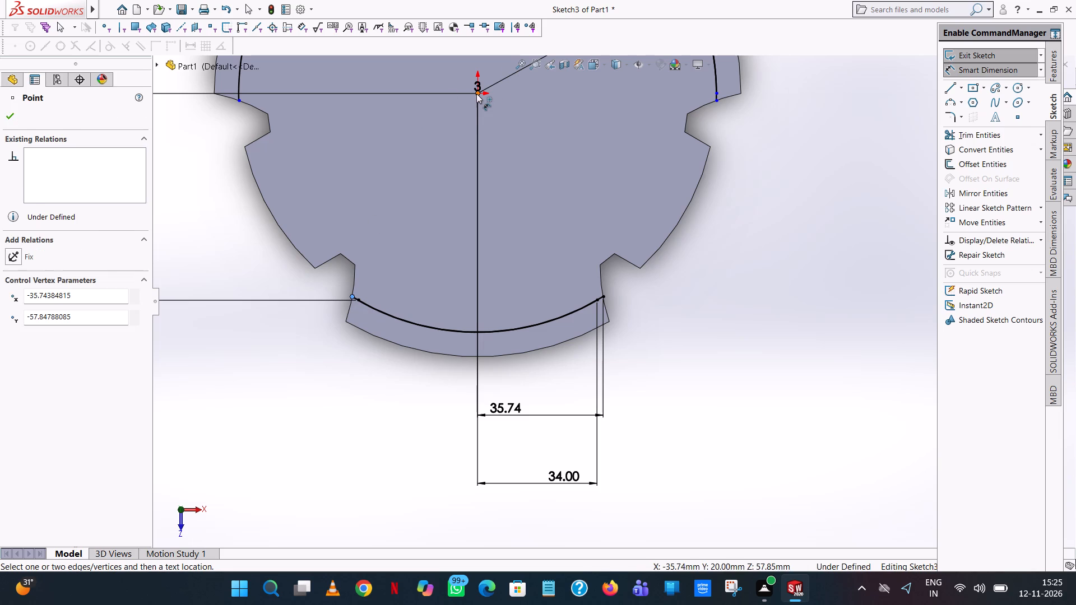
left_click(476, 94)
left_click(160, 212)
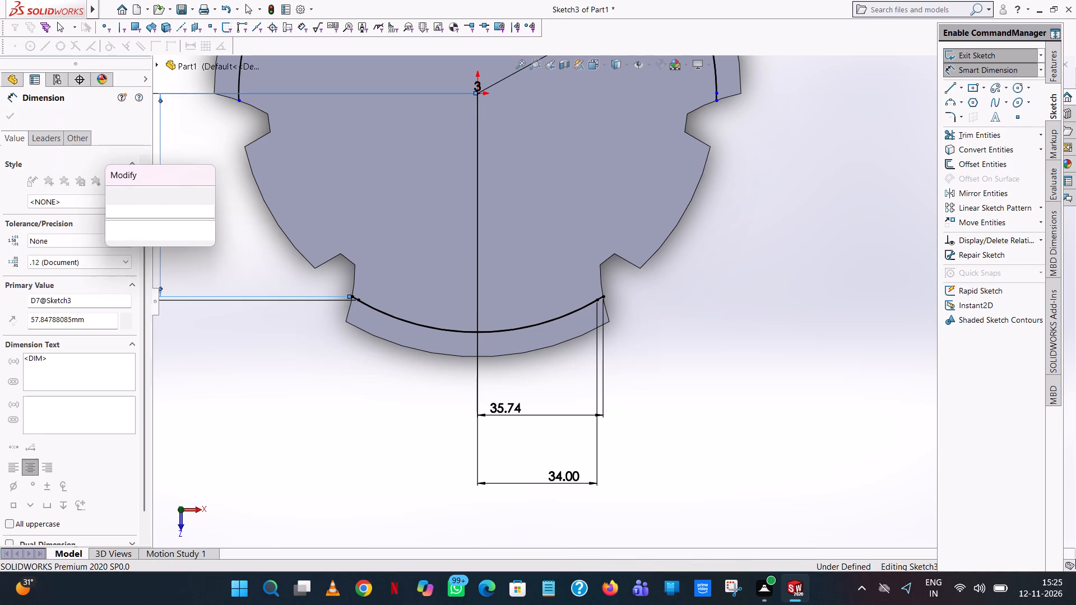
left_click(111, 199)
left_click(265, 363)
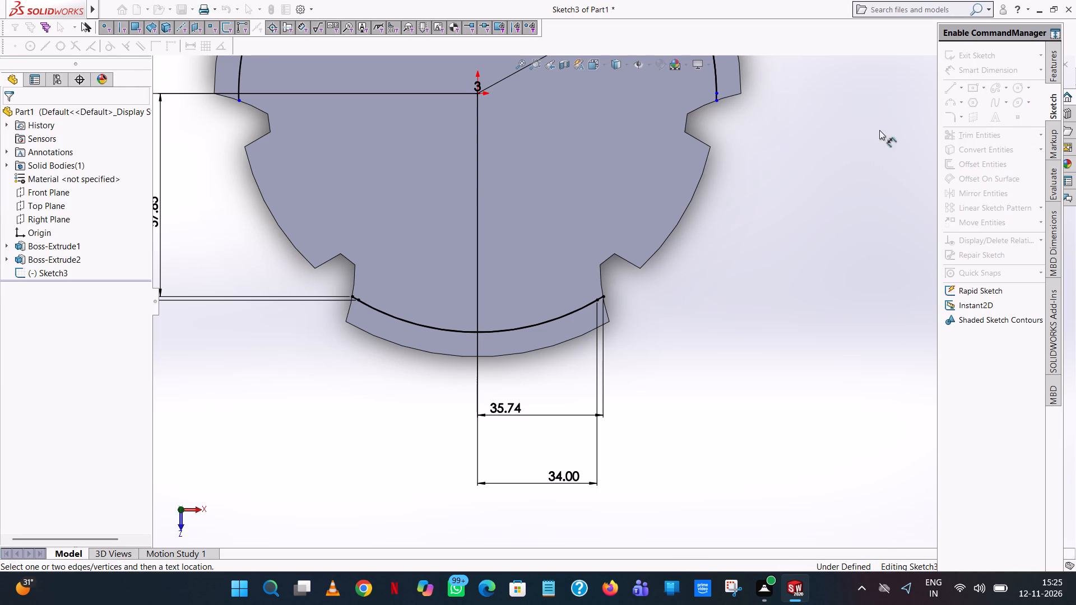
Sketch an inward-curving three-point arc of radius 50 mm joining the lower end of the upper-left lobe's arc to the bottom arc's left end.
left_click(945, 98)
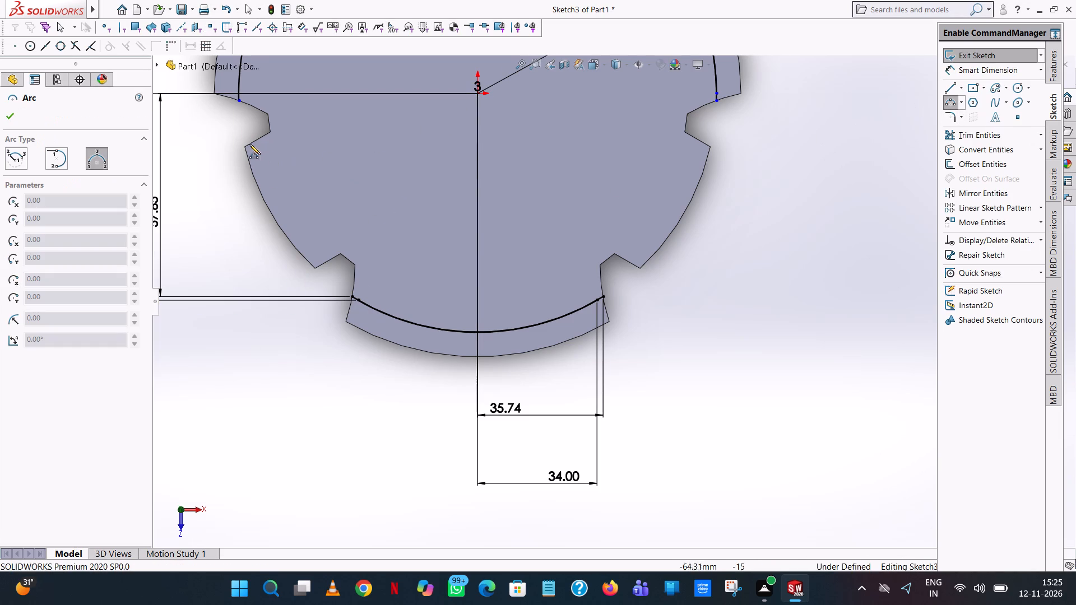
left_click(239, 99)
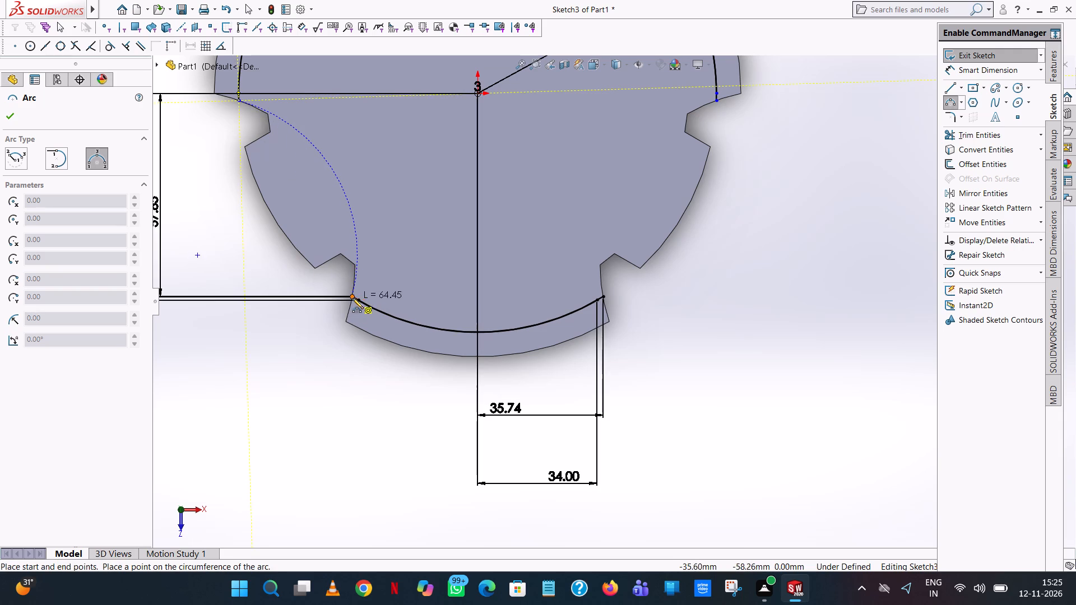
left_click(353, 297)
left_click(345, 212)
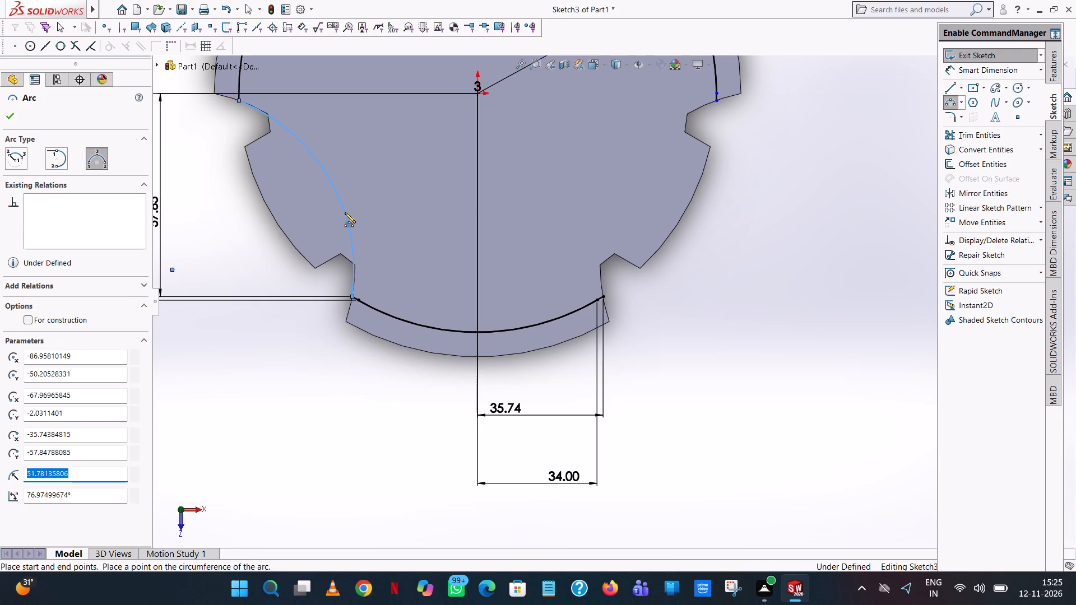
type("50")
key("Return")
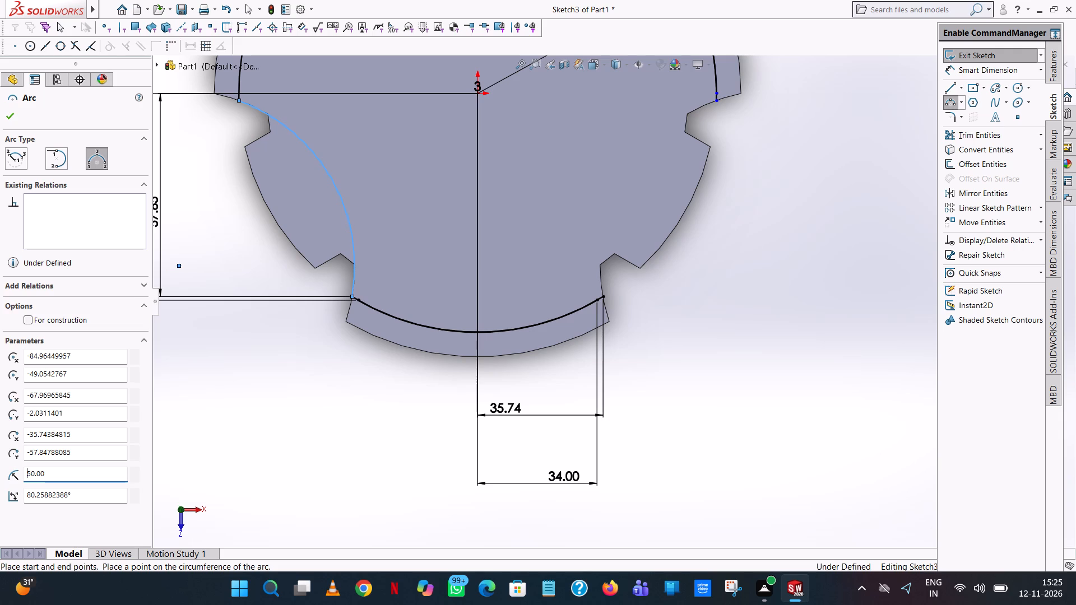
right_click(345, 212)
left_click(390, 221)
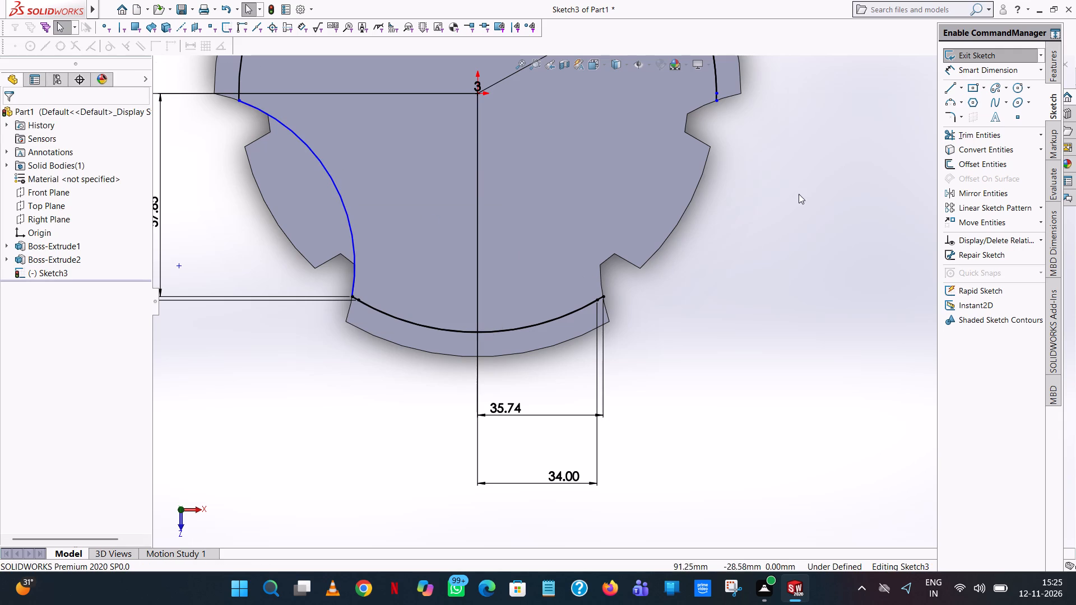
left_click(799, 194)
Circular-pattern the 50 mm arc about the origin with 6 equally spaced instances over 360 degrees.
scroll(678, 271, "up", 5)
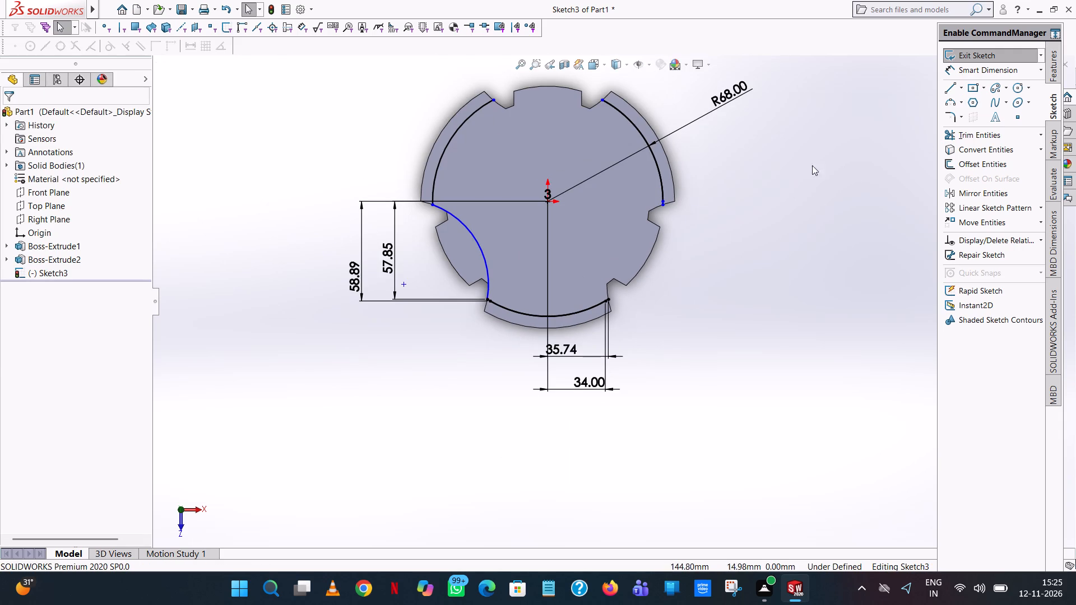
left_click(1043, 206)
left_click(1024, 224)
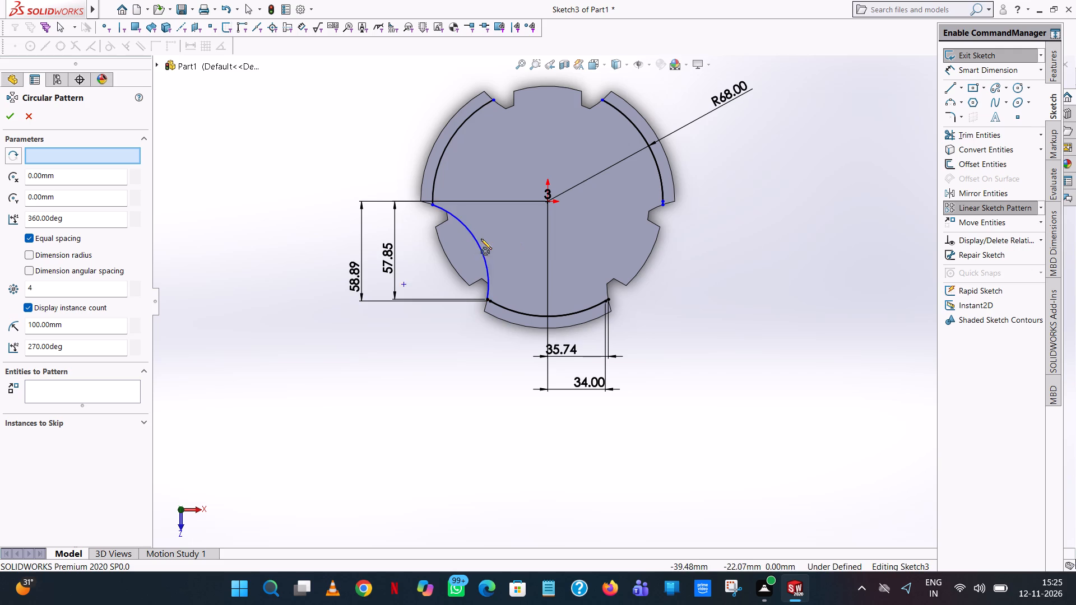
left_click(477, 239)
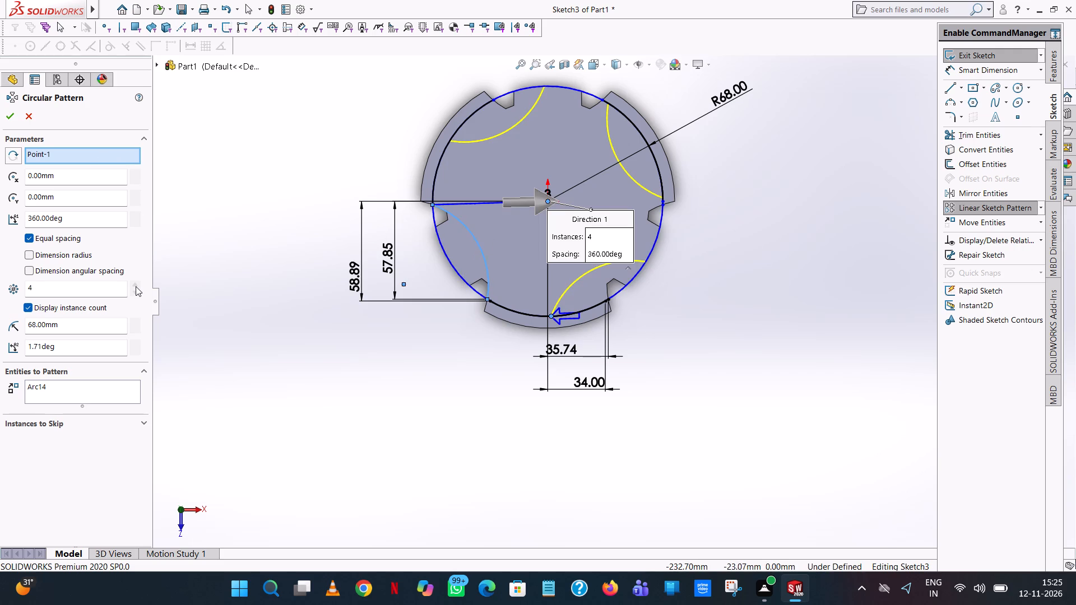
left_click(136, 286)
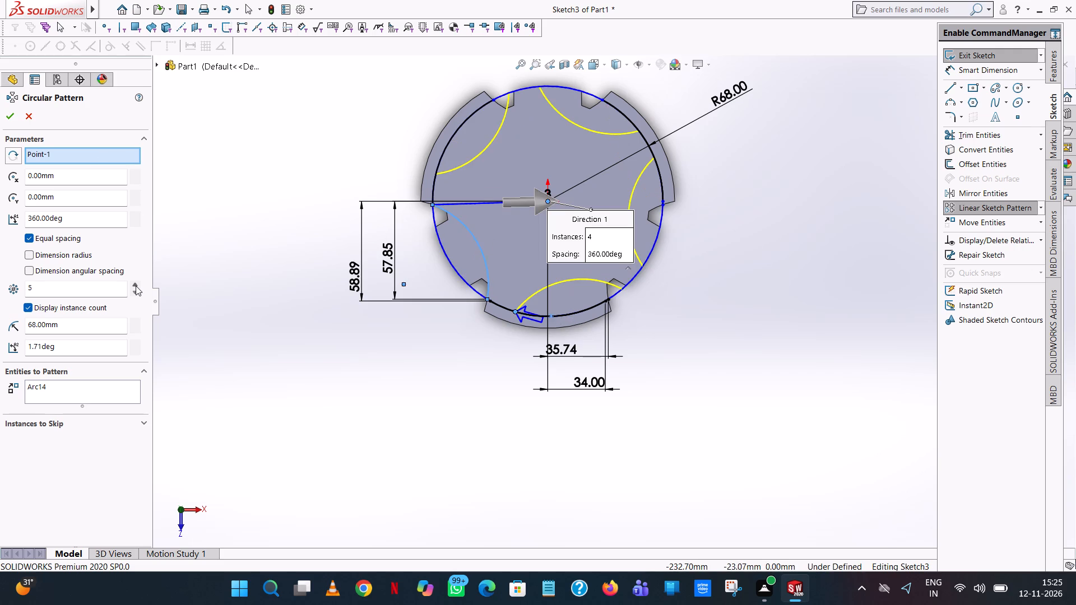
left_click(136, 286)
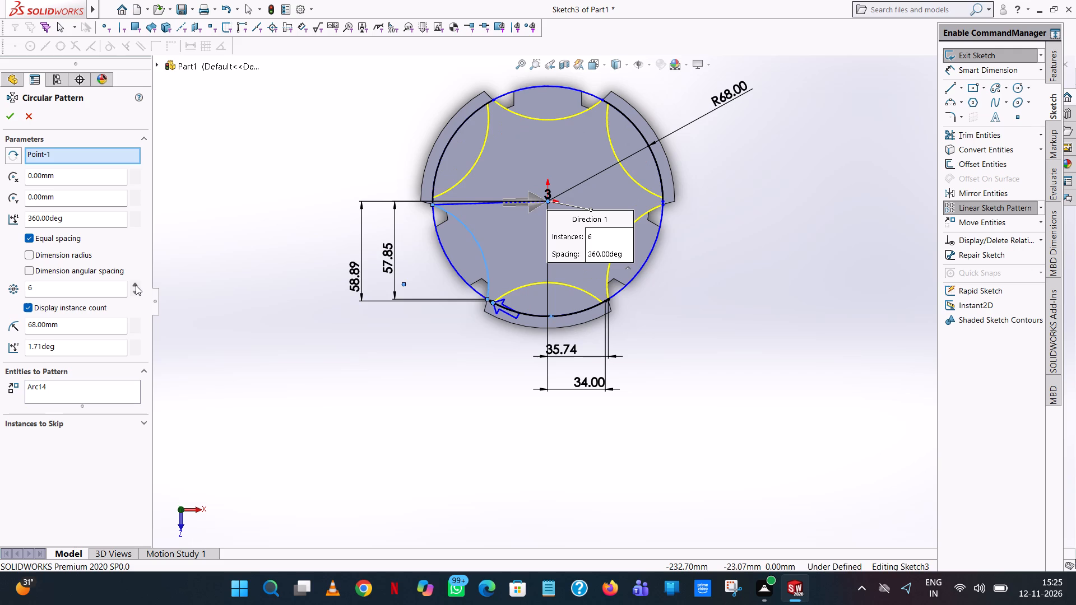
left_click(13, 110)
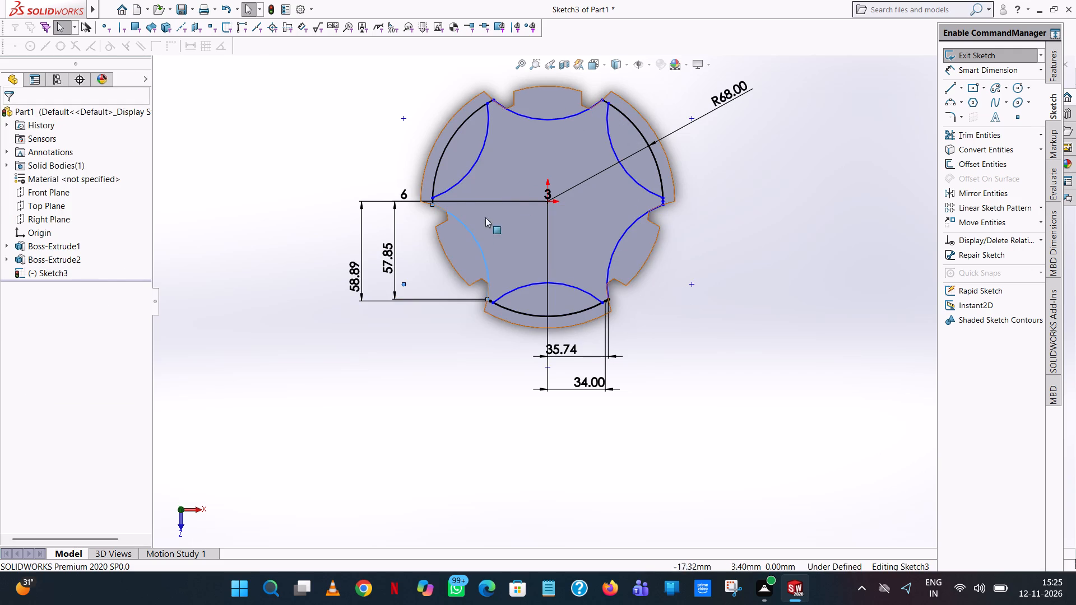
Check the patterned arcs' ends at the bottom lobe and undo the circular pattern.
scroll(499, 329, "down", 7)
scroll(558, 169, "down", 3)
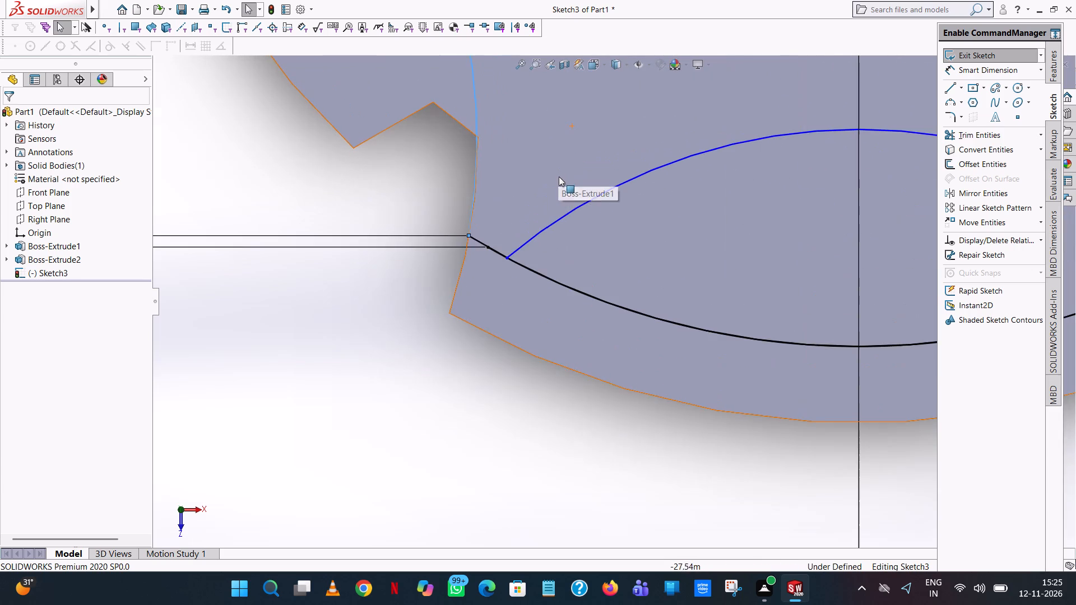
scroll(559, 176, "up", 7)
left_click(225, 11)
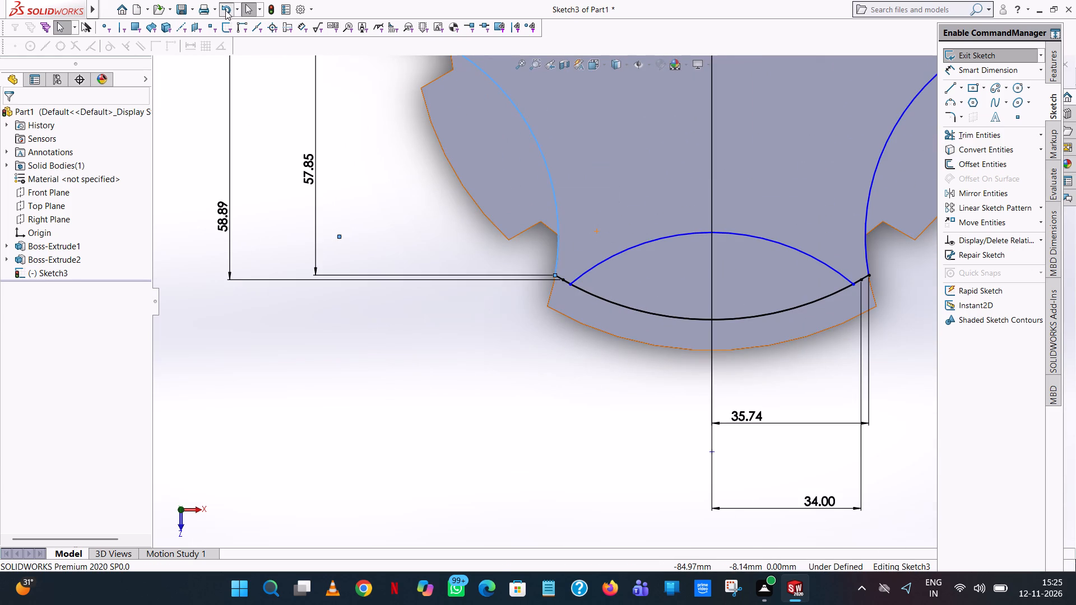
Sketch an inward-curving three-point arc of radius 50 mm joining the upper ends of the two upper lobes' arcs.
scroll(567, 213, "up", 4)
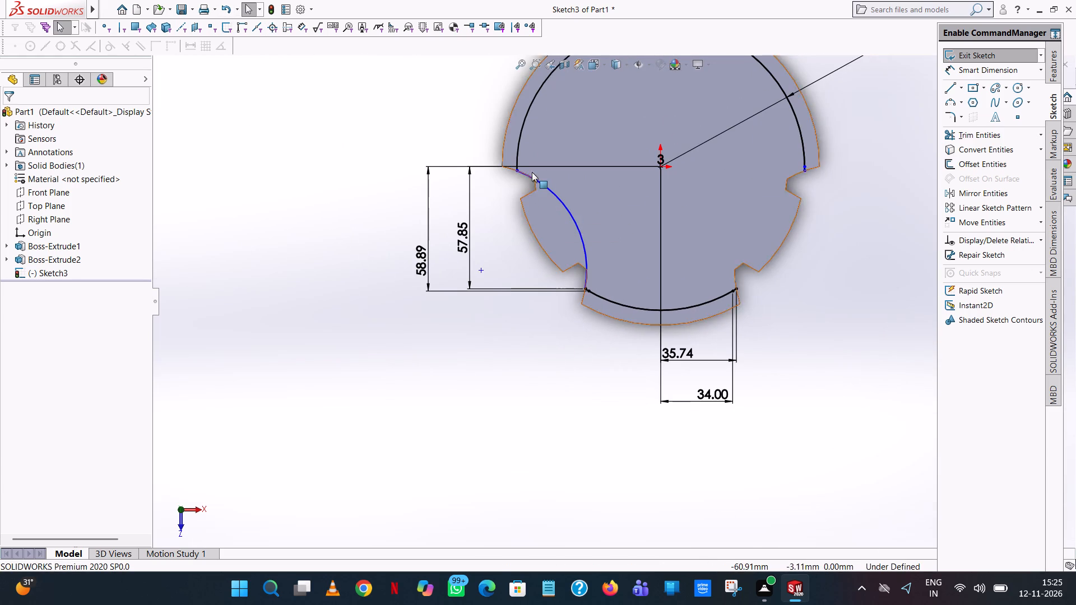
scroll(532, 172, "down", 7)
scroll(600, 218, "up", 16)
scroll(792, 202, "down", 2)
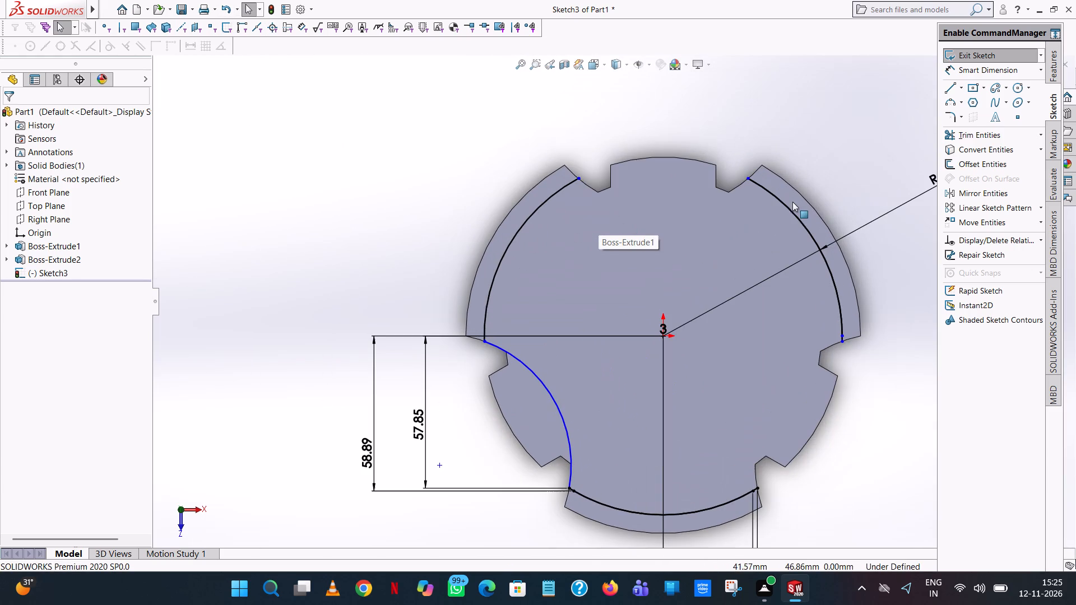
left_click(951, 105)
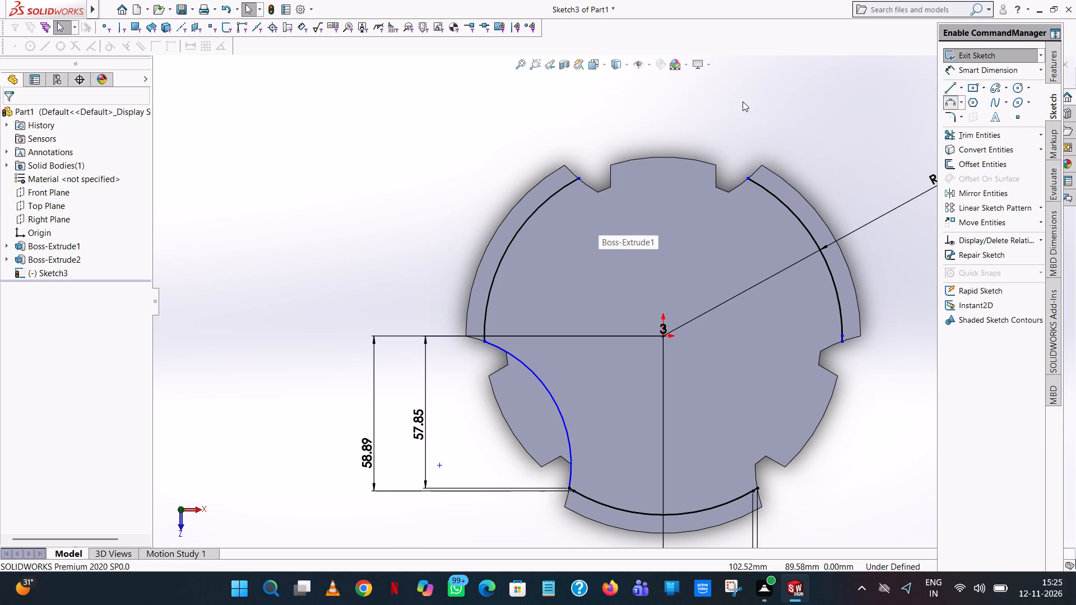
left_click(578, 178)
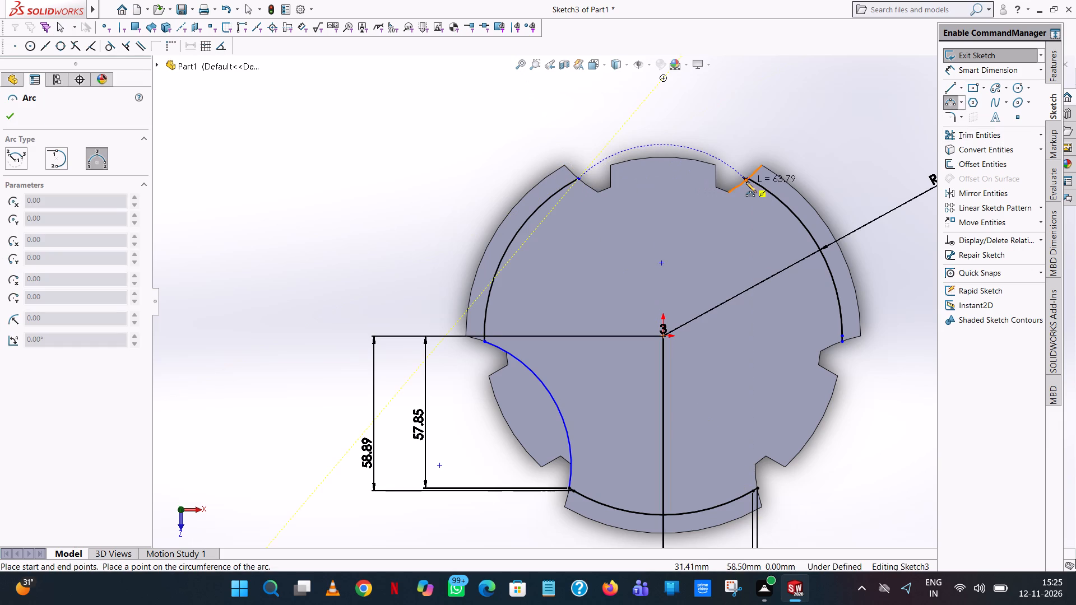
left_click(748, 180)
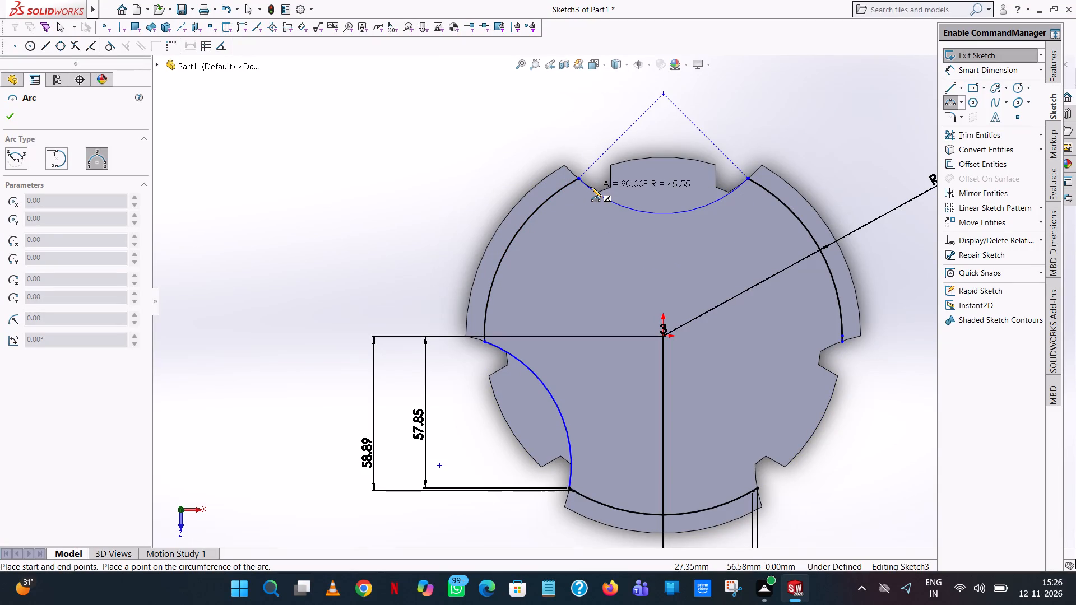
left_click(591, 187)
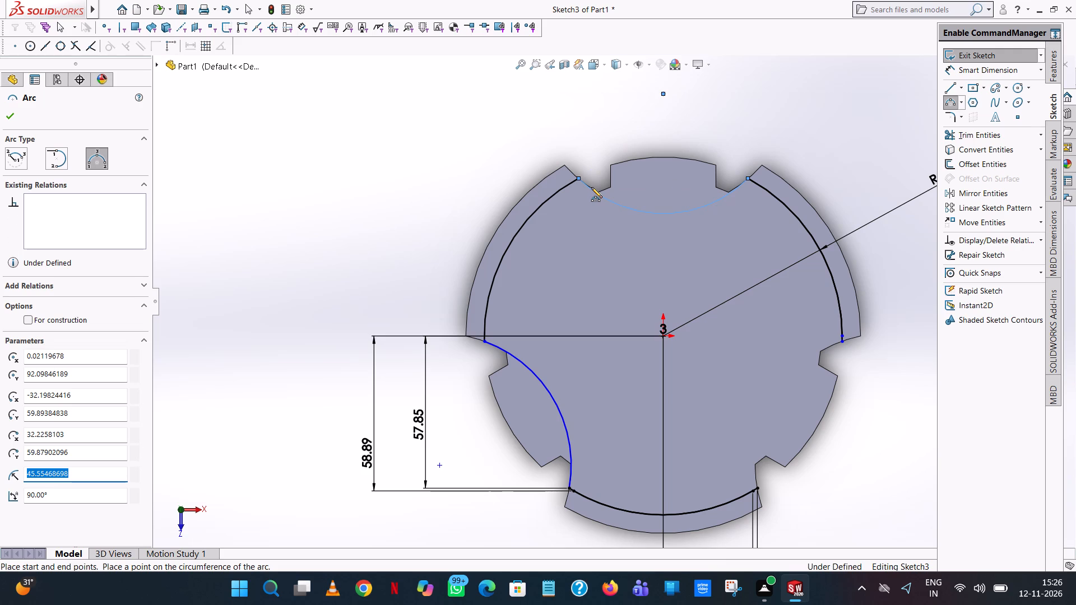
type("50")
key("Return")
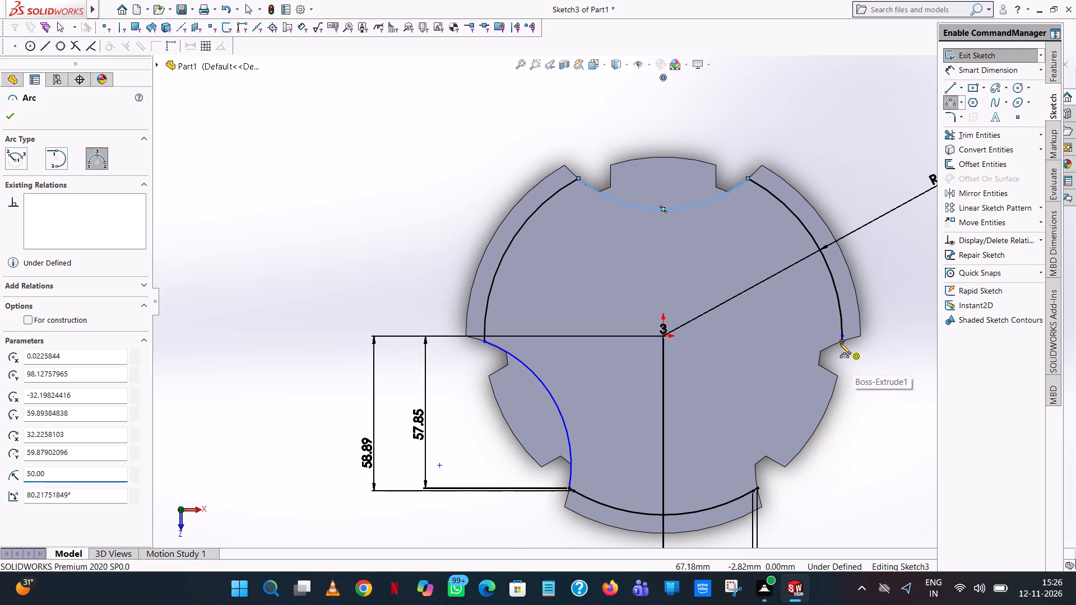
Sketch an inward-curving three-point arc of radius 50 mm joining the lower end of the upper-right lobe's arc to the bottom arc's right end.
scroll(838, 361, "down", 9)
scroll(711, 274, "up", 8)
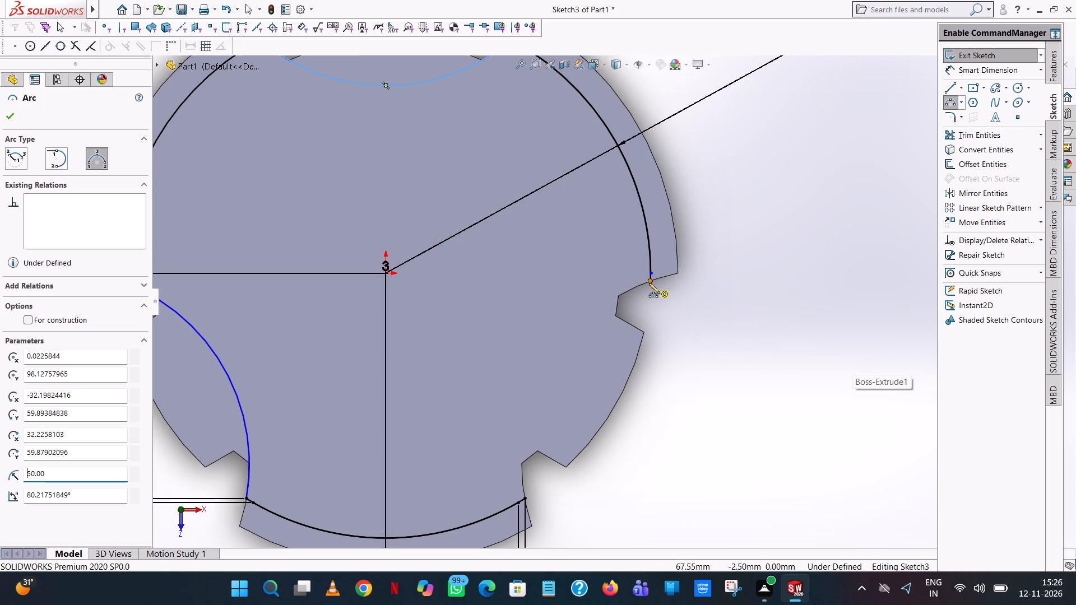
left_click(650, 283)
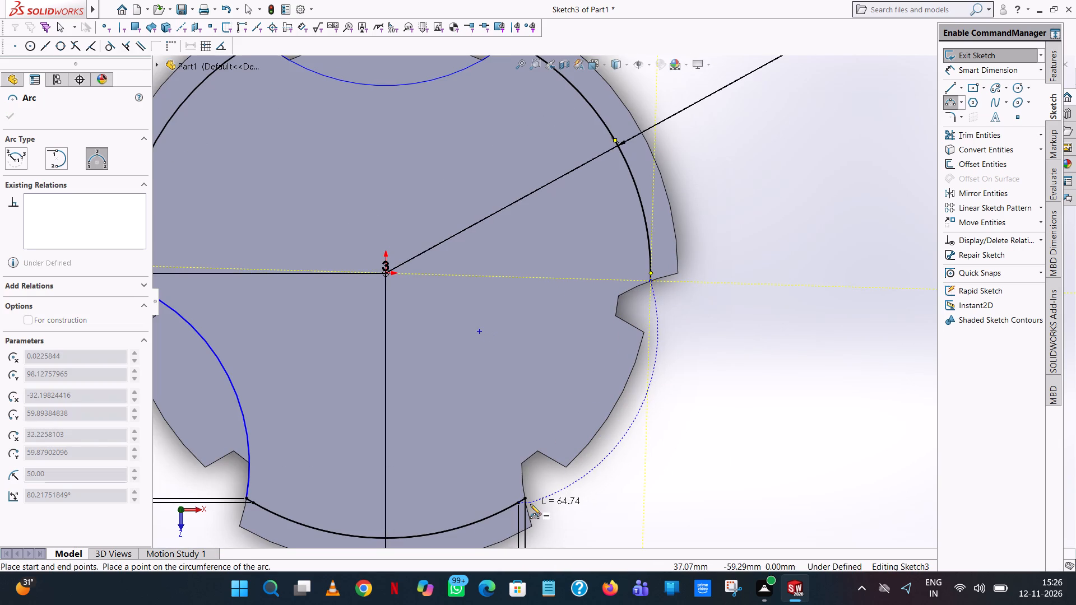
left_click(526, 500)
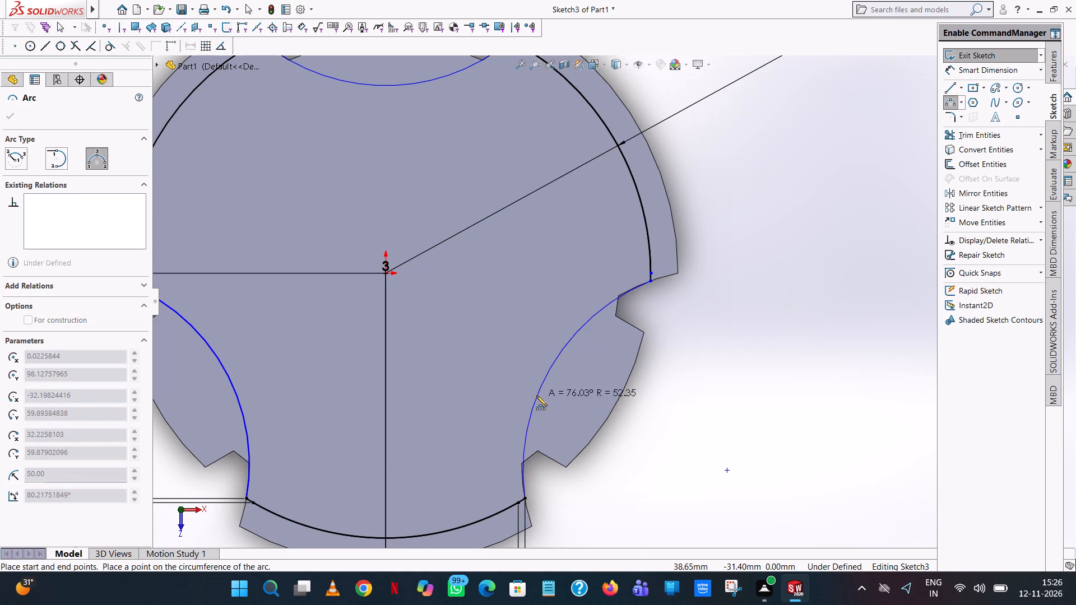
left_click(536, 395)
type("50")
key("Return")
key("Return")
scroll(536, 395, "up", 6)
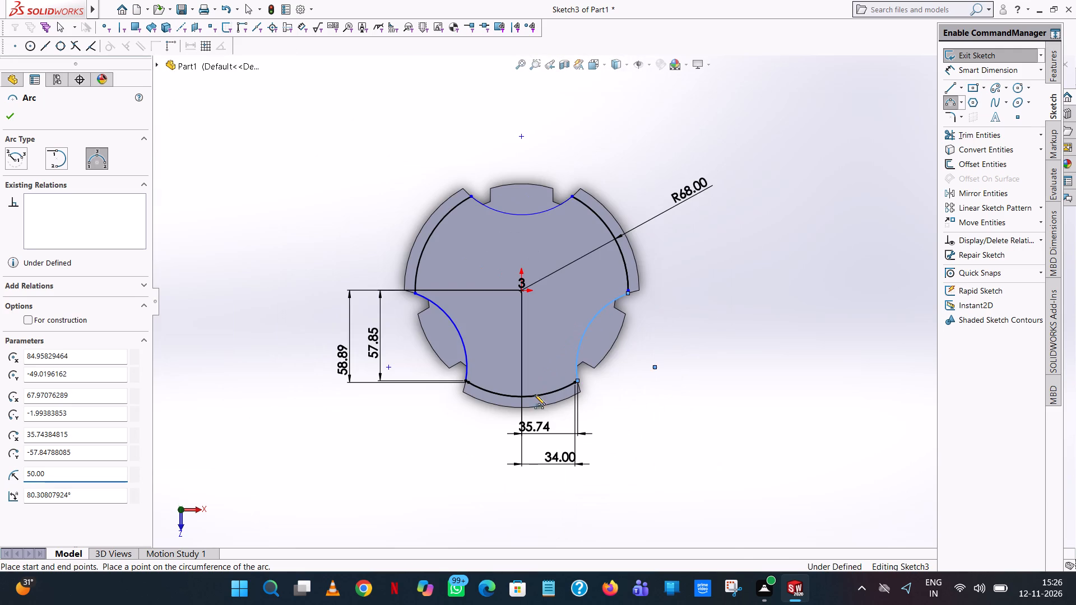
left_click(15, 115)
left_click(729, 180)
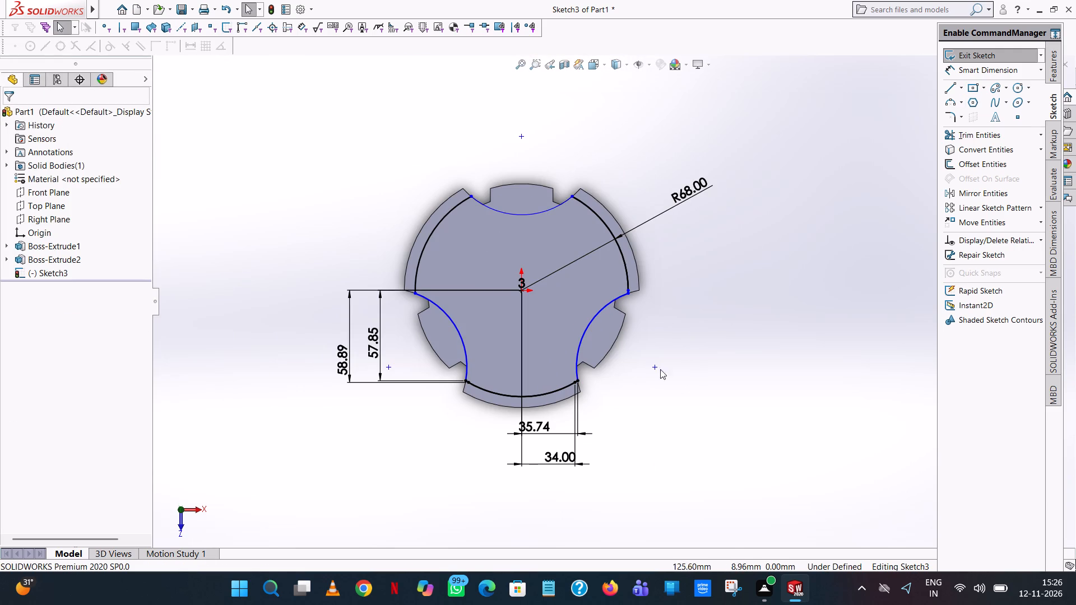
scroll(642, 292, "down", 4)
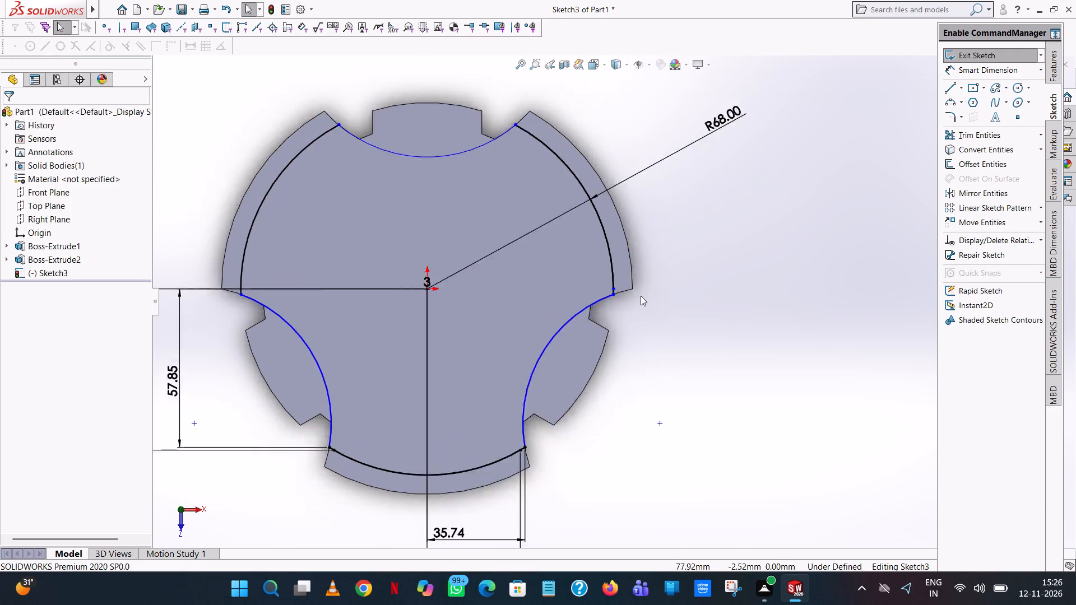
Dimension the radii of the top and lower-left inward-curving arcs with Smart Dimension.
scroll(641, 296, "down", 6)
scroll(522, 277, "down", 2)
scroll(623, 280, "up", 6)
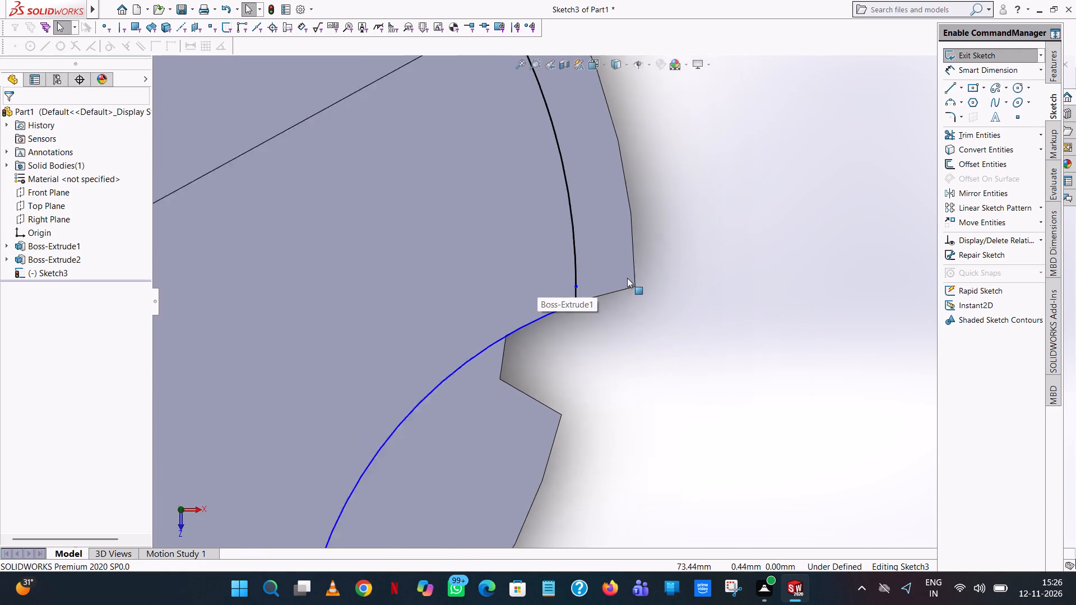
scroll(627, 278, "up", 4)
scroll(716, 225, "up", 7)
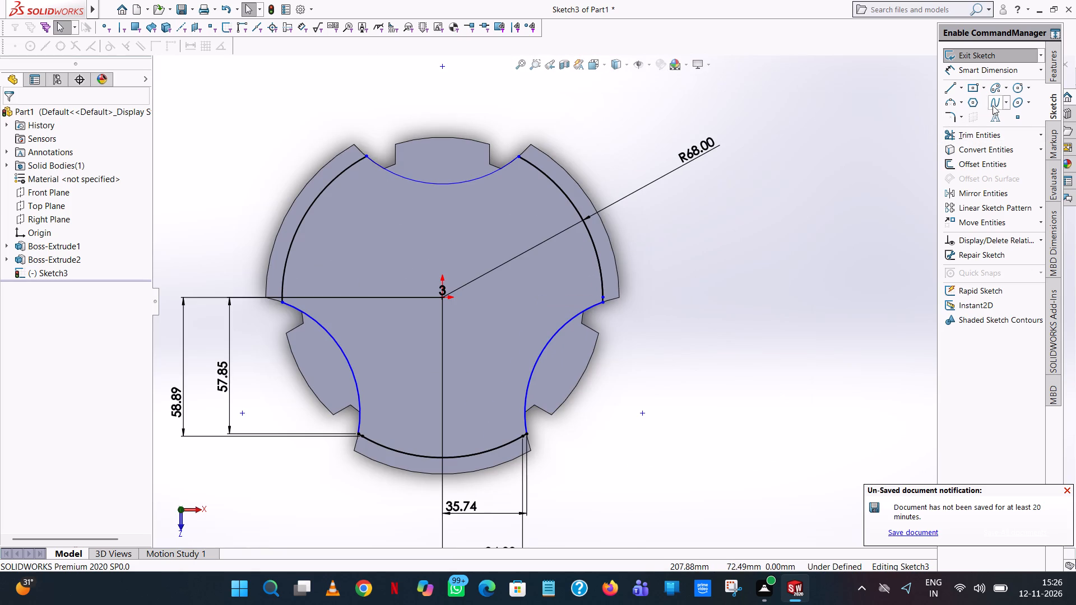
left_click(991, 64)
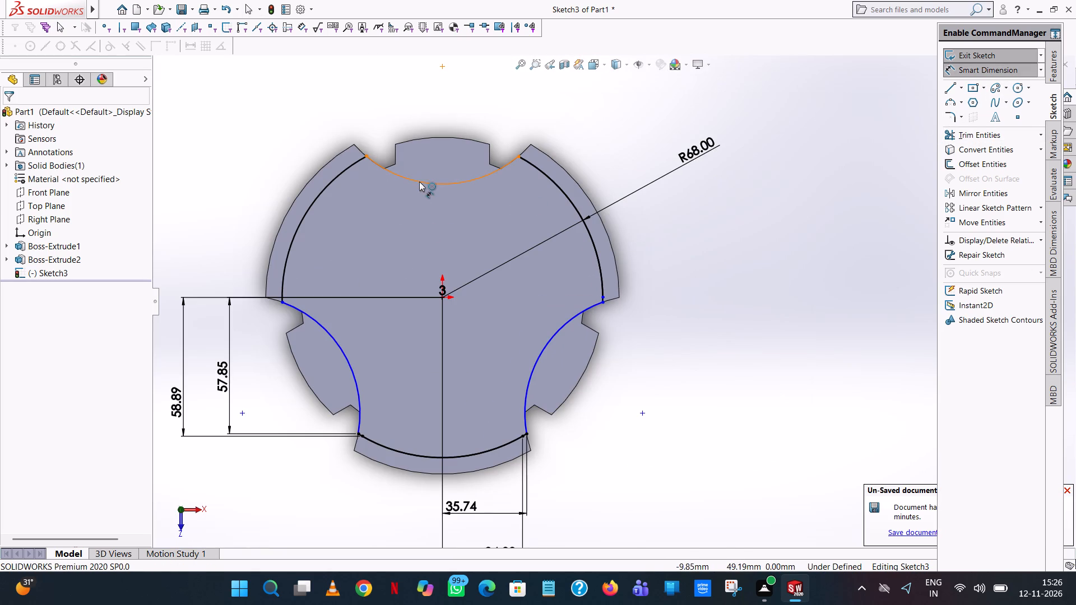
left_click(419, 182)
left_click(443, 82)
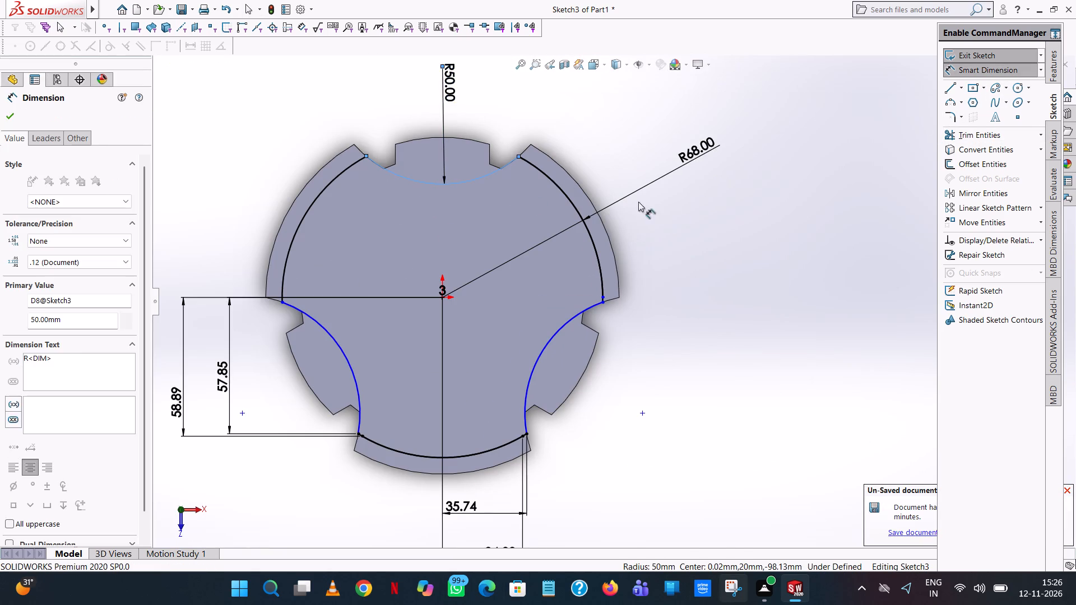
left_click(397, 62)
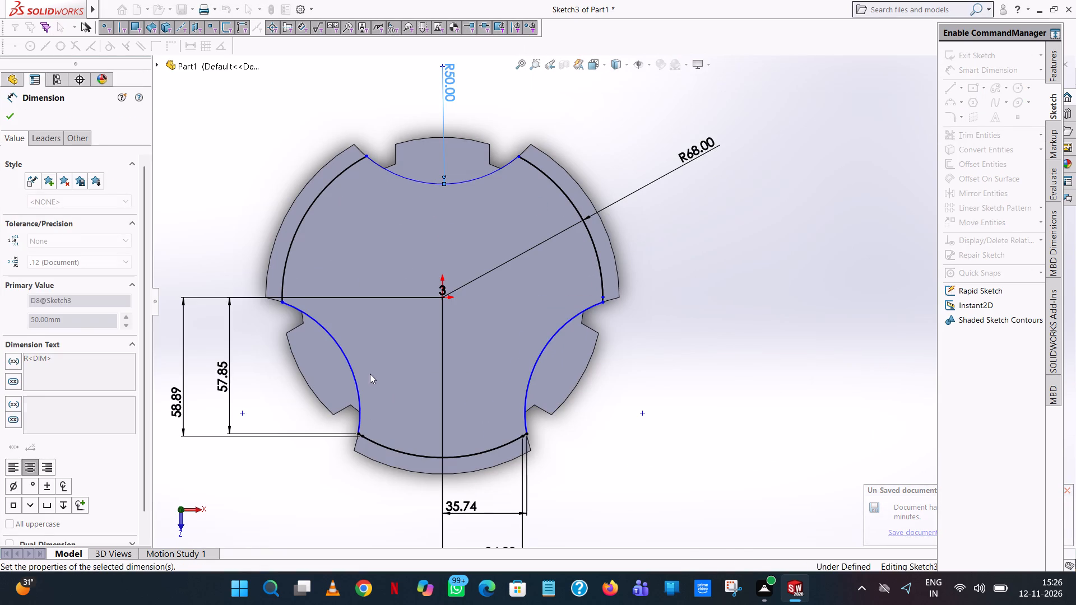
left_click(349, 364)
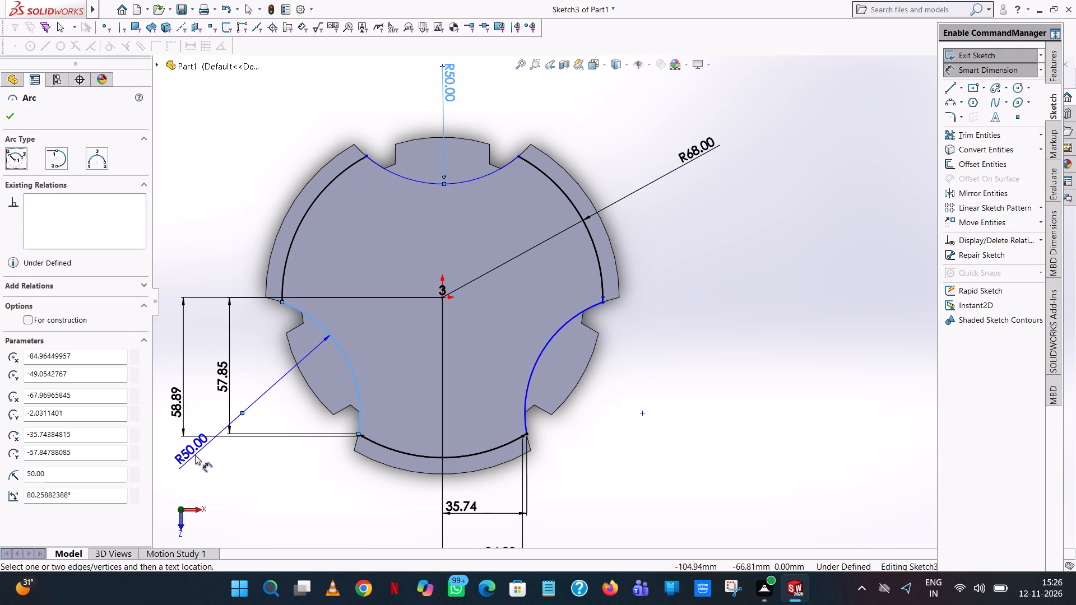
left_click(195, 455)
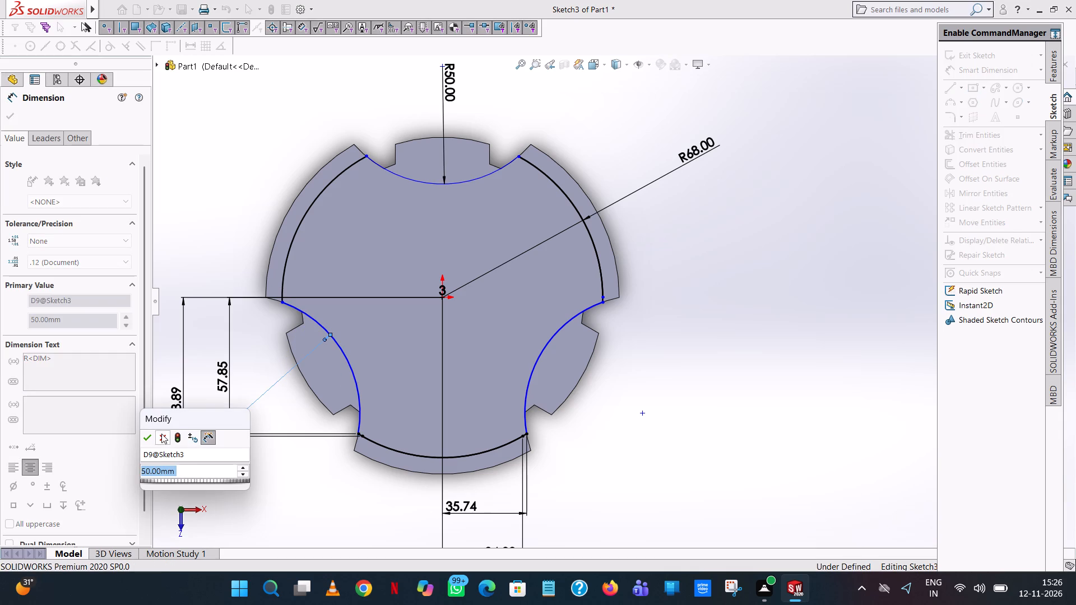
left_click(150, 434)
left_click(222, 193)
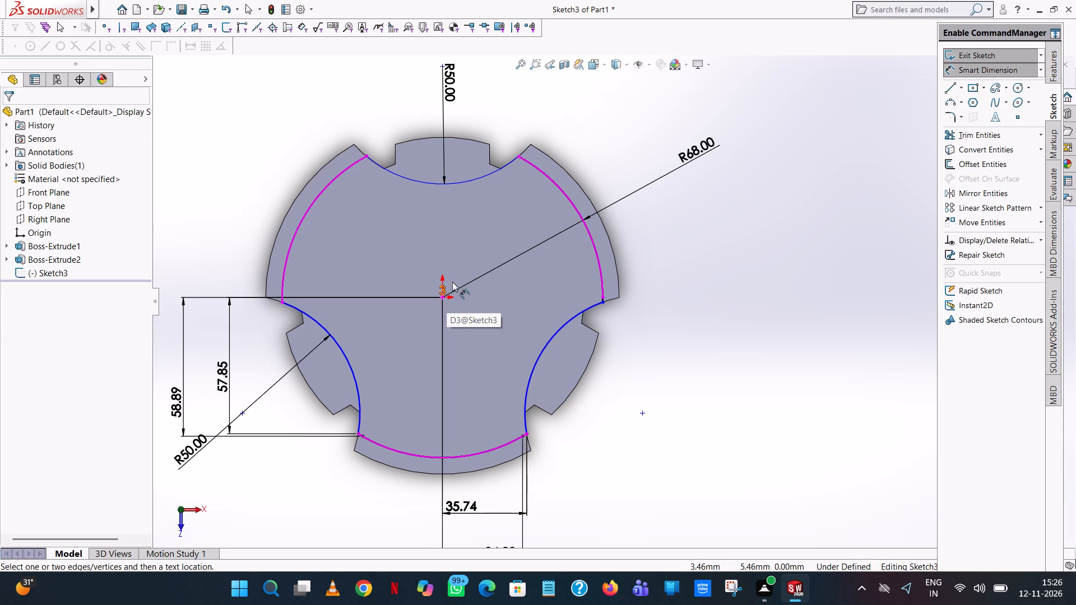
Shift the pattern's instance-count label above the origin and dimension the radius of the lower-right inward-curving arc.
left_click_drag(444, 290, 438, 241)
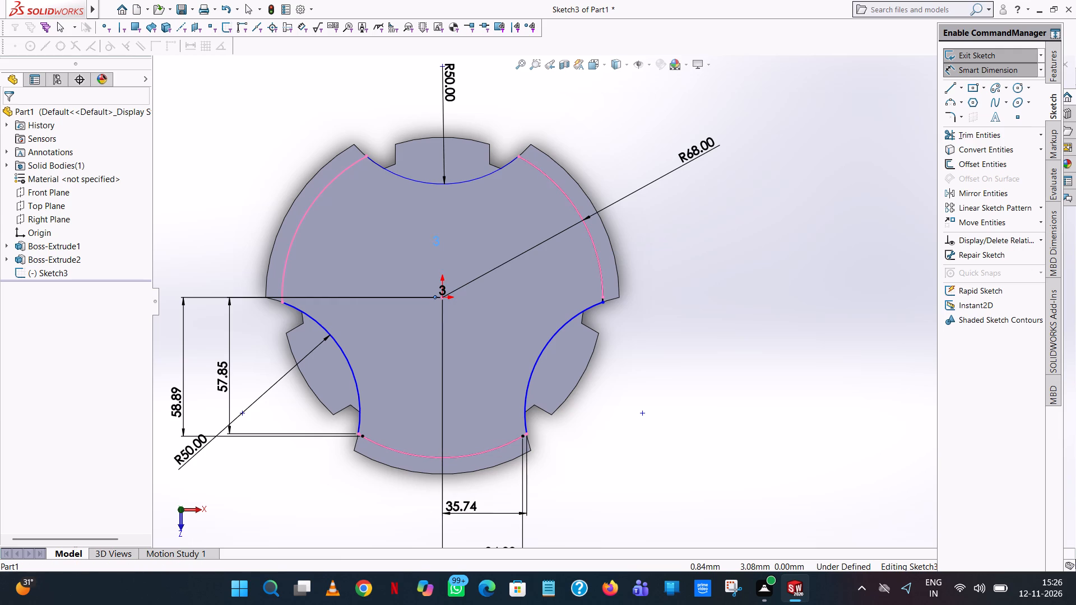
left_click(262, 163)
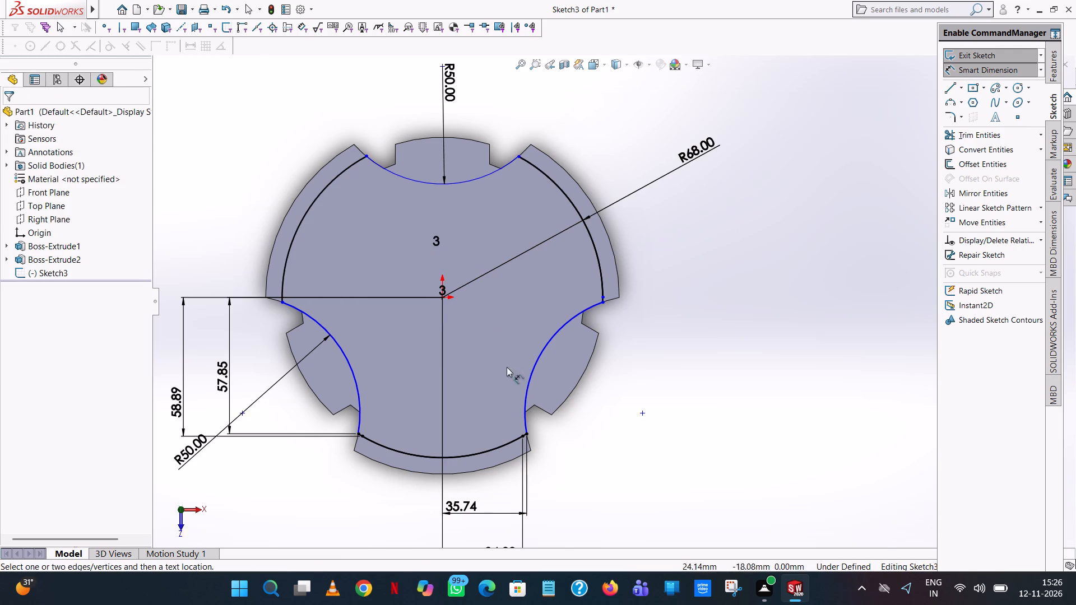
left_click(542, 351)
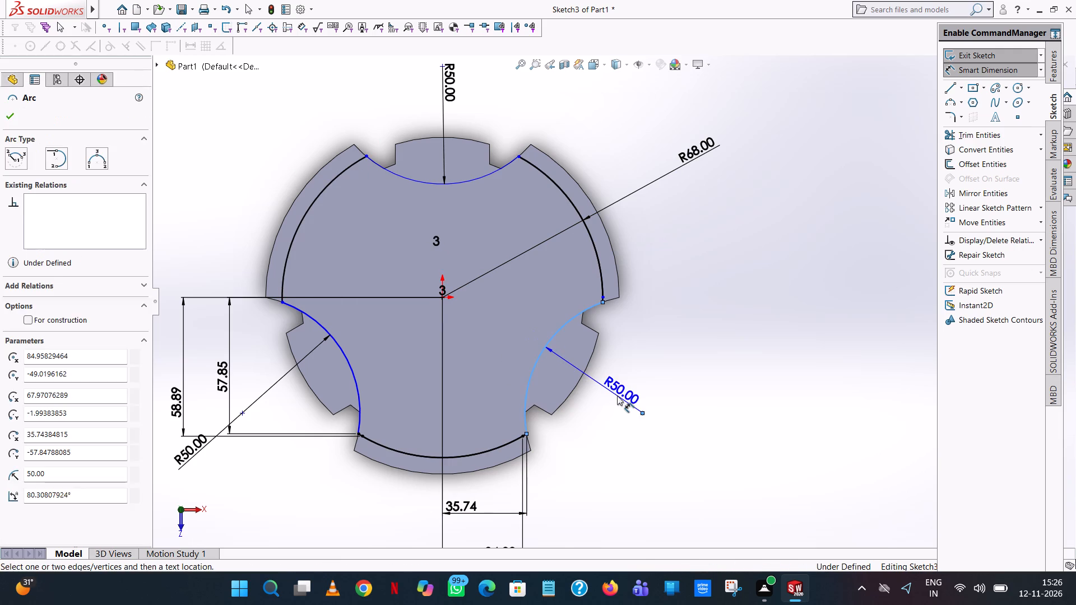
left_click(617, 395)
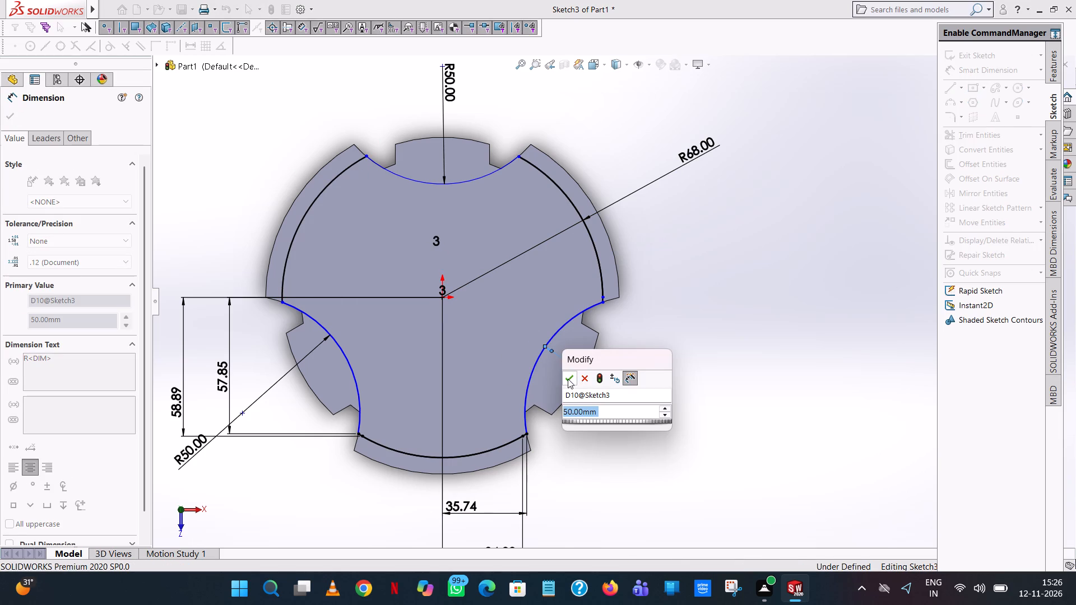
left_click(568, 379)
Dimension the vertical distance from the origin to the lower-right inward arc's centre point.
left_click(643, 412)
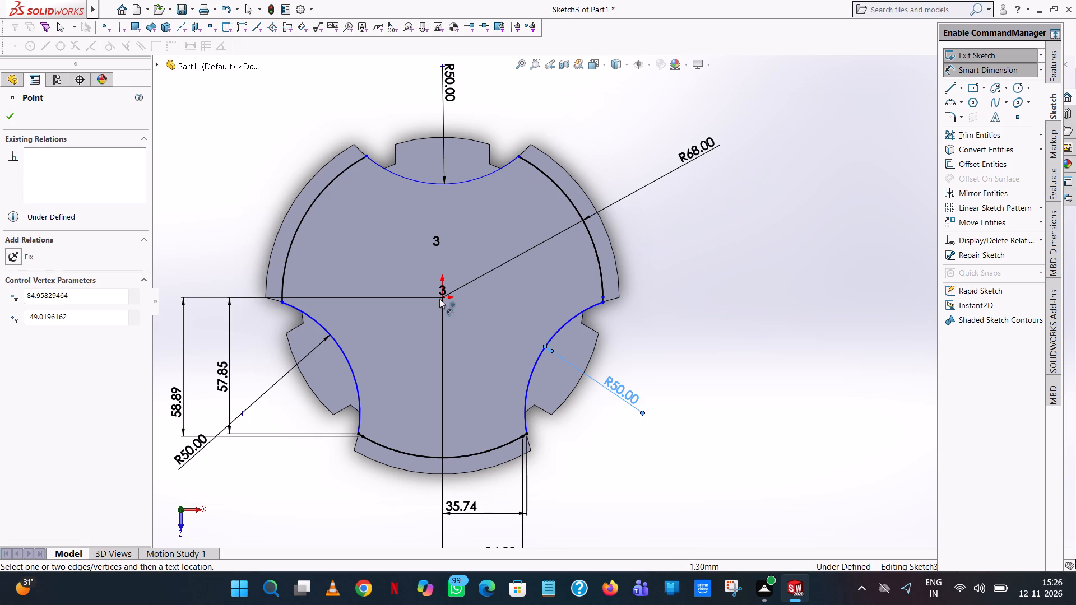
left_click(439, 296)
left_click(735, 308)
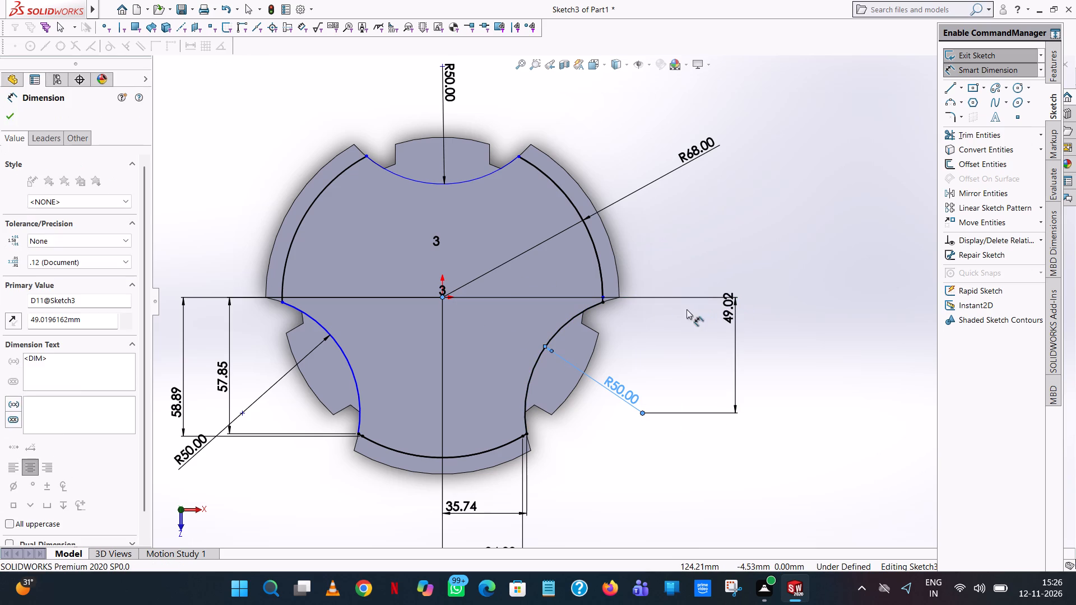
left_click(682, 291)
left_click(729, 166)
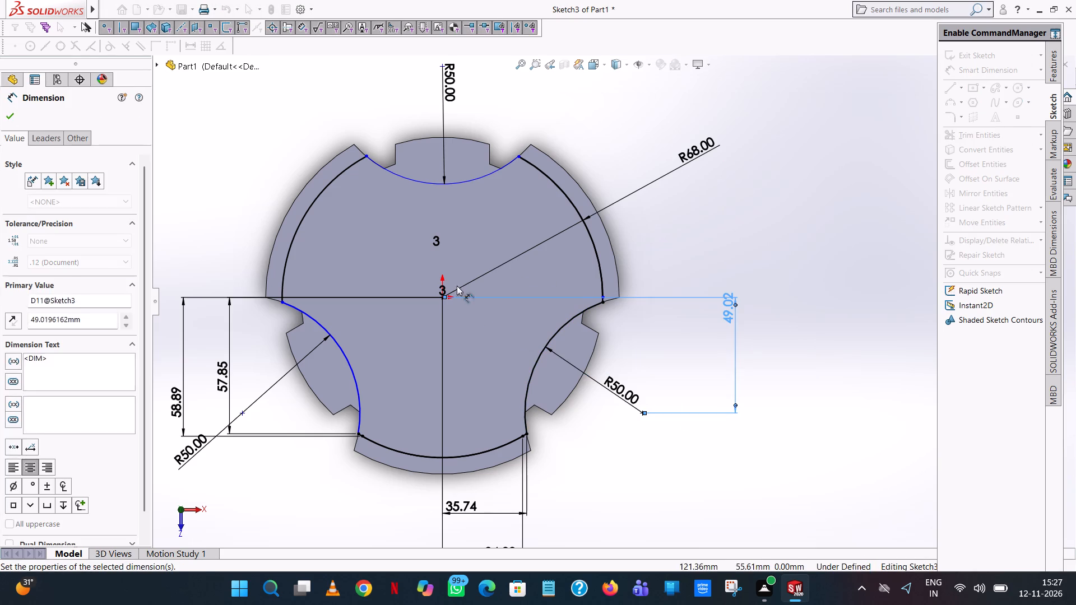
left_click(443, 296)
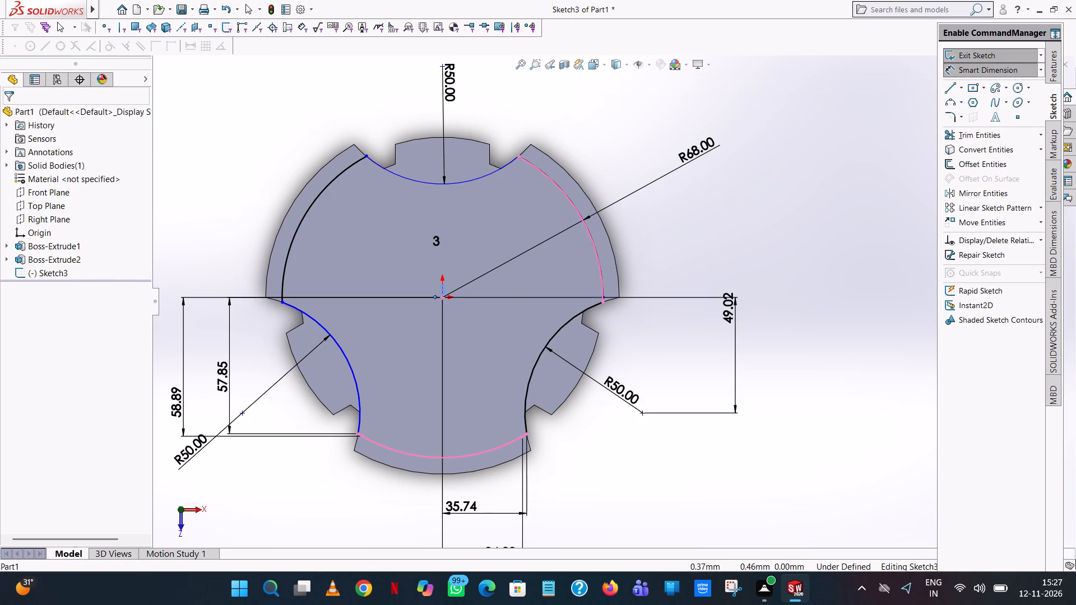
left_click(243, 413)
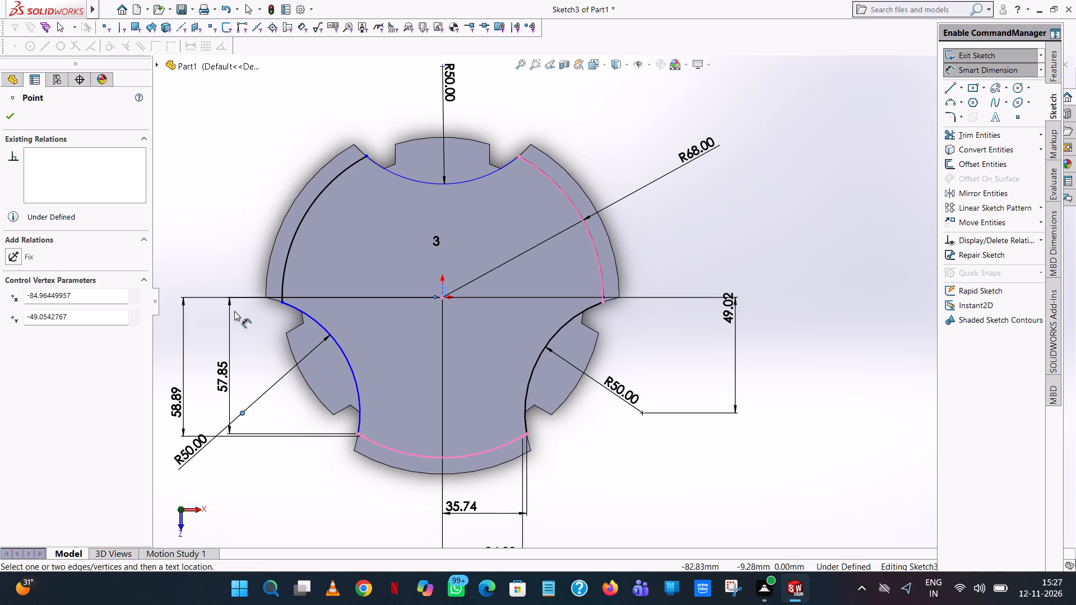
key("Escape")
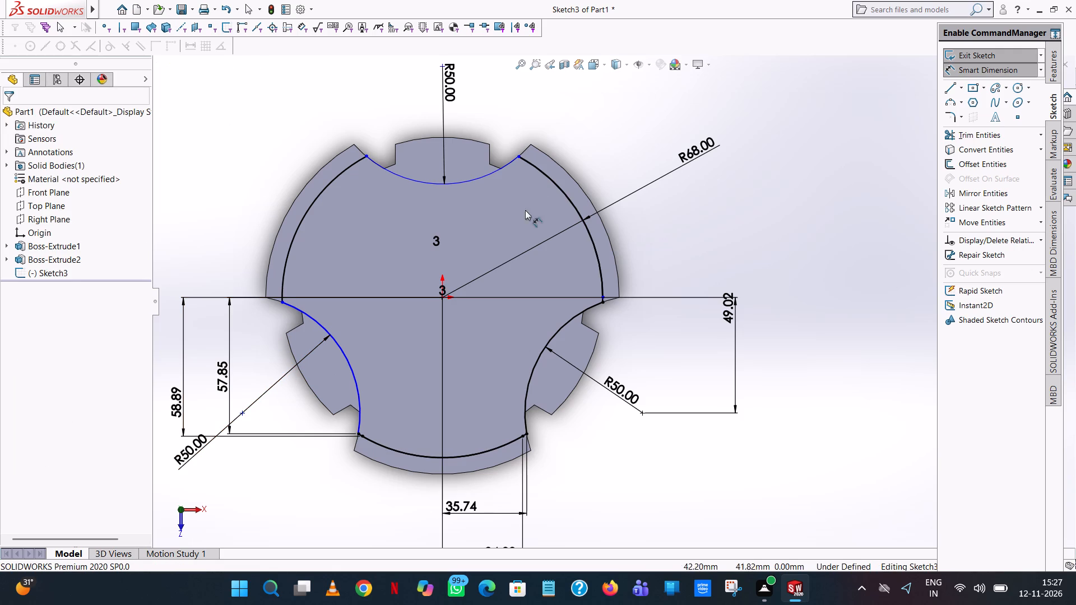
Dimension the horizontal distance from the lower-left inward arc's centre point to the origin.
left_click(242, 413)
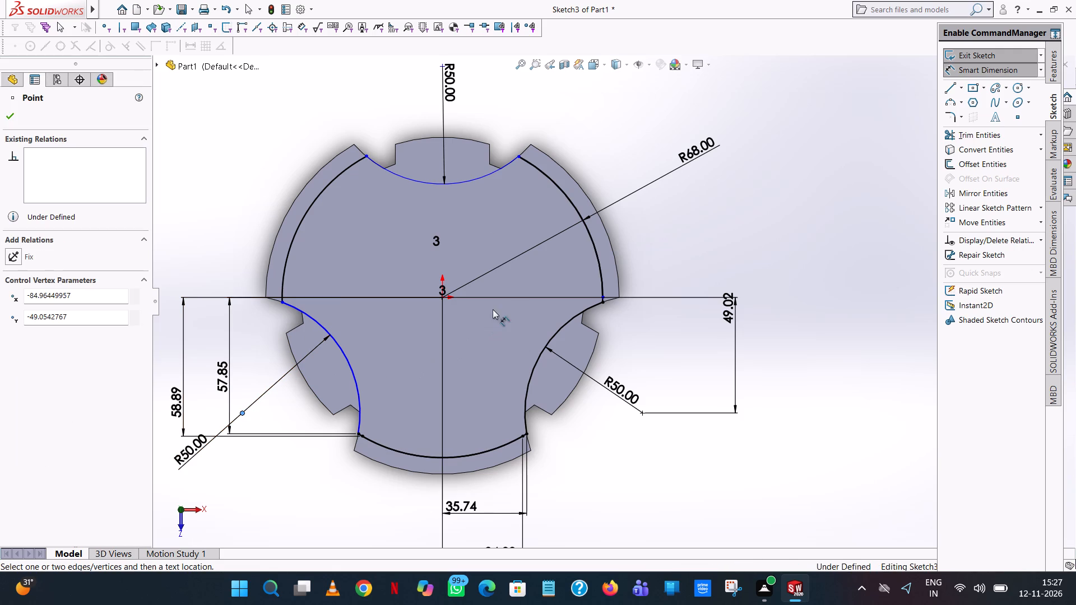
left_click(442, 299)
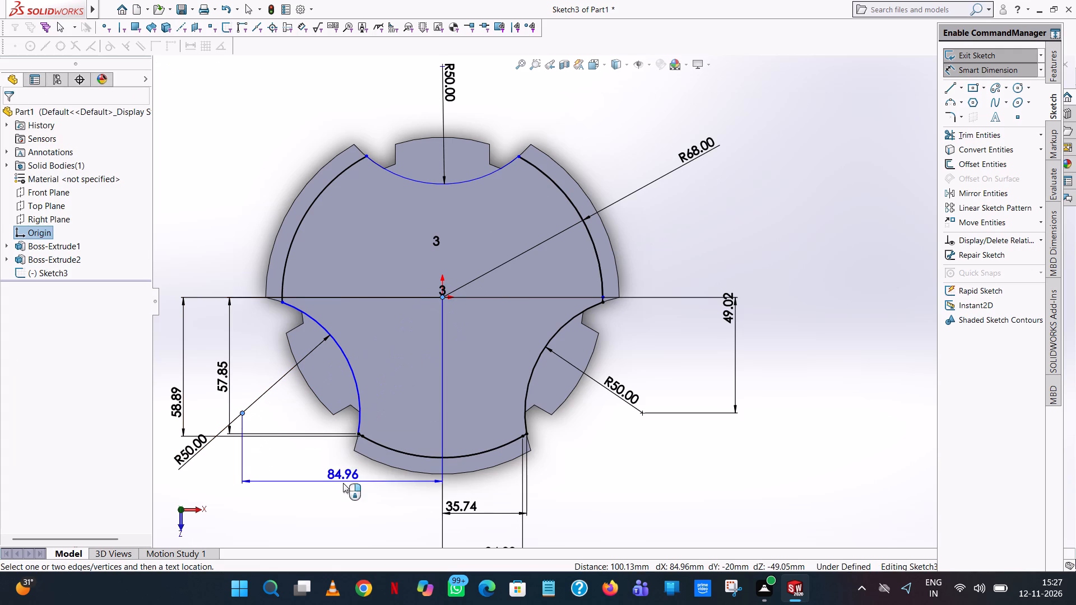
left_click(343, 520)
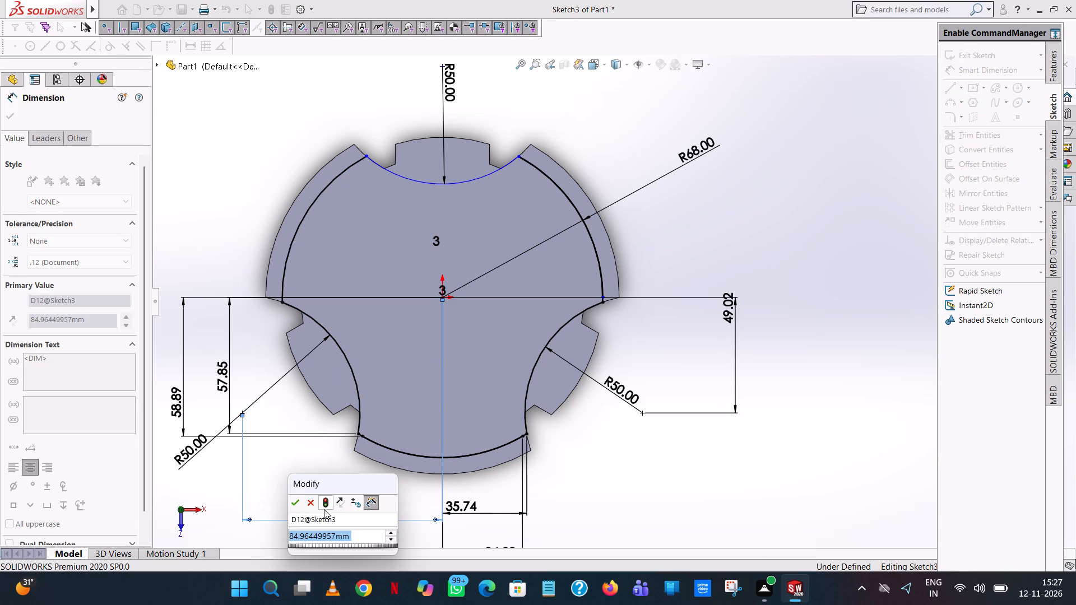
left_click(289, 500)
left_click(322, 481)
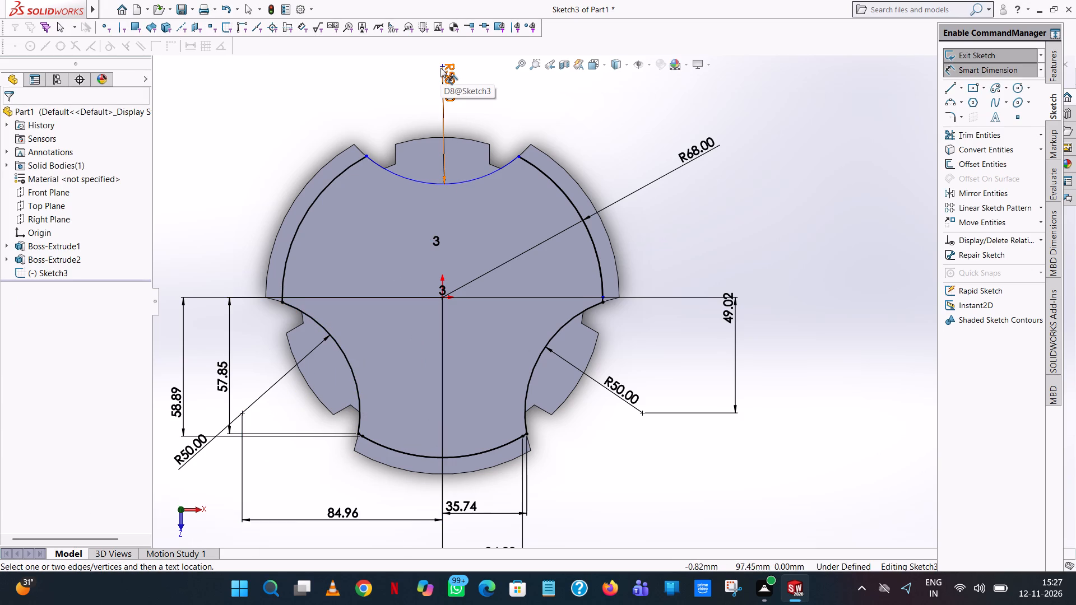
Dimension the horizontal distance between the centre points of the top and lower-right inward arcs.
scroll(440, 68, "down", 6)
left_click(509, 149)
scroll(504, 246, "up", 3)
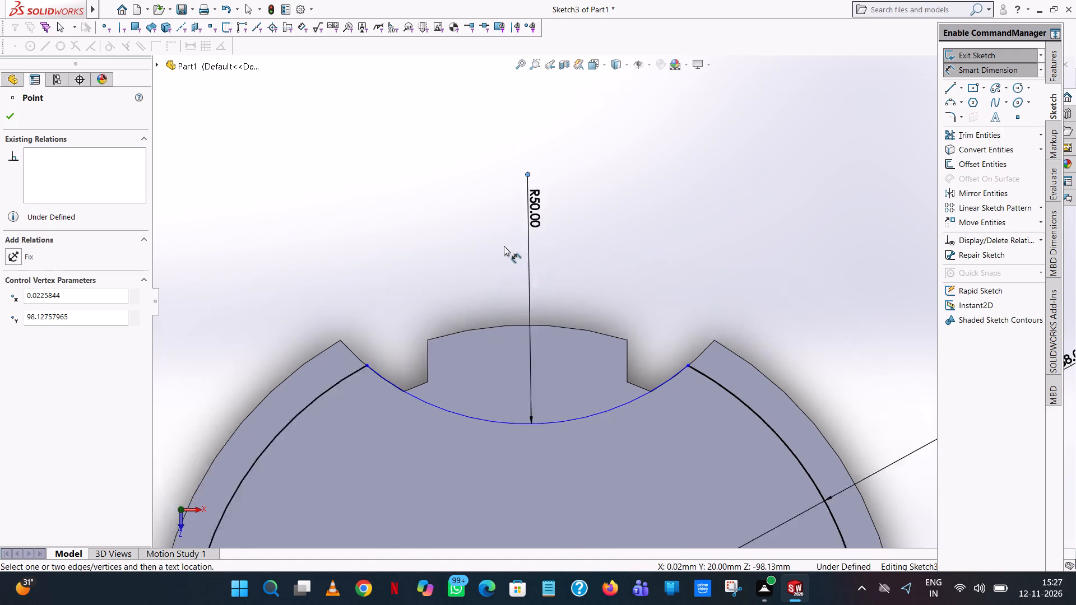
scroll(504, 246, "up", 10)
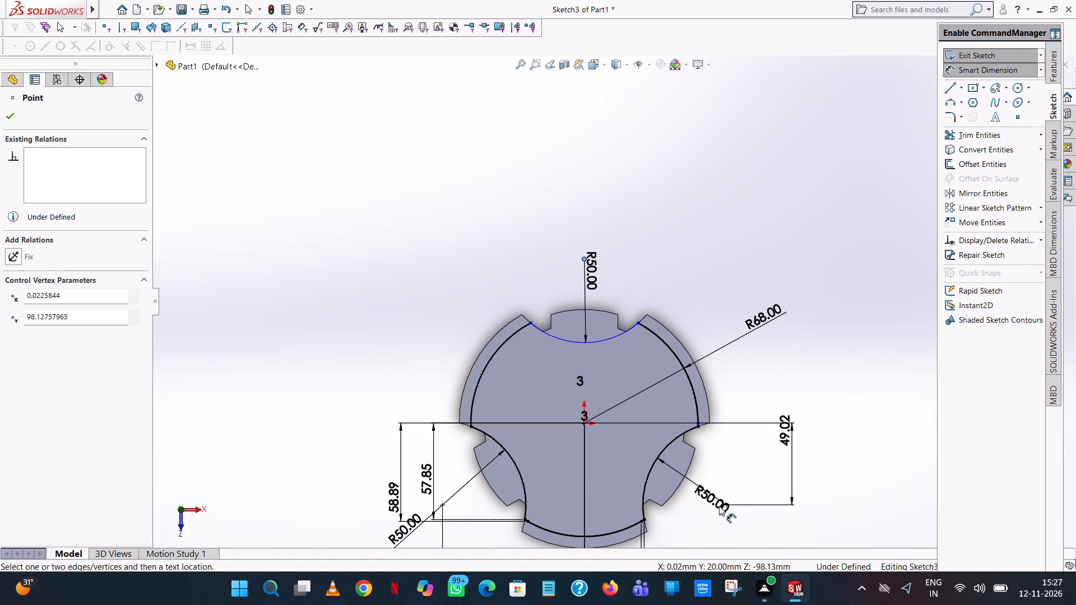
left_click(726, 506)
left_click(718, 174)
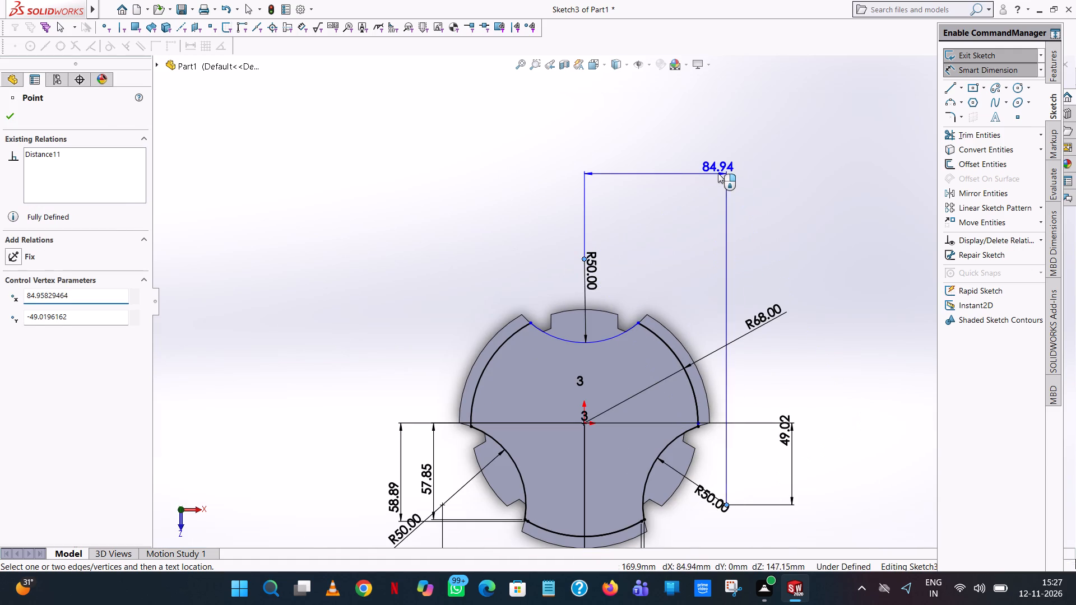
left_click(666, 158)
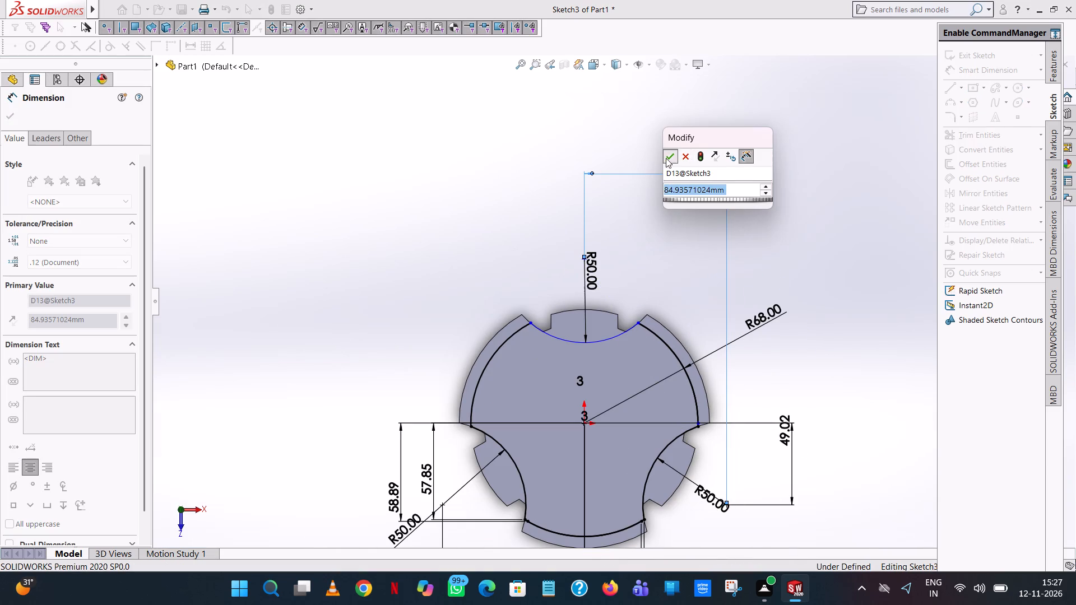
left_click(536, 159)
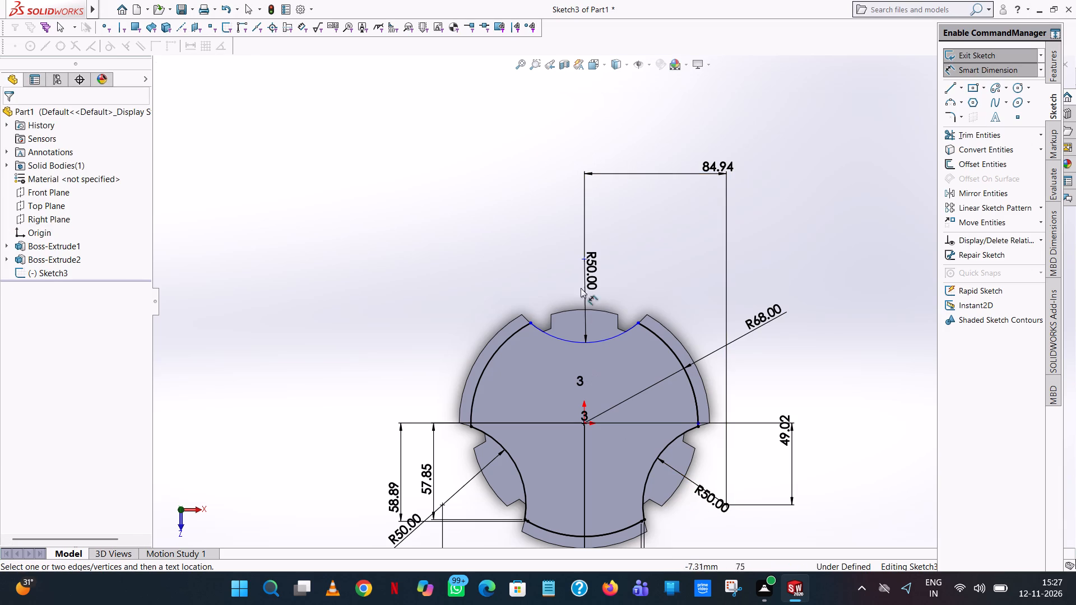
Move the top arc's radius label aside and dimension the vertical distance between the top and lower-left arcs' centre points.
left_click_drag(593, 276, 641, 261)
left_click(636, 293)
left_click(586, 258)
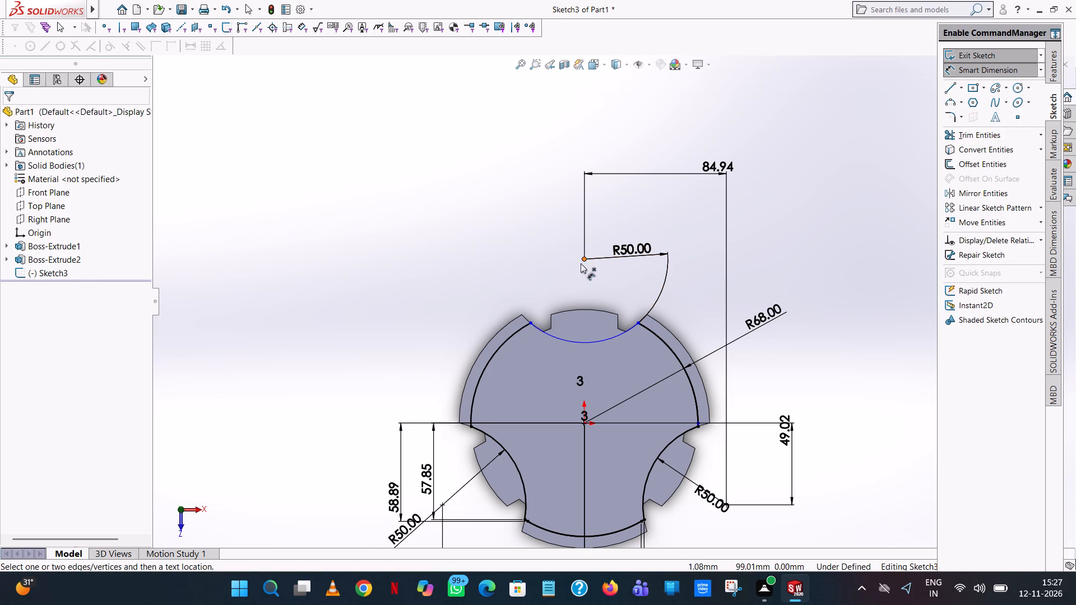
left_click(442, 508)
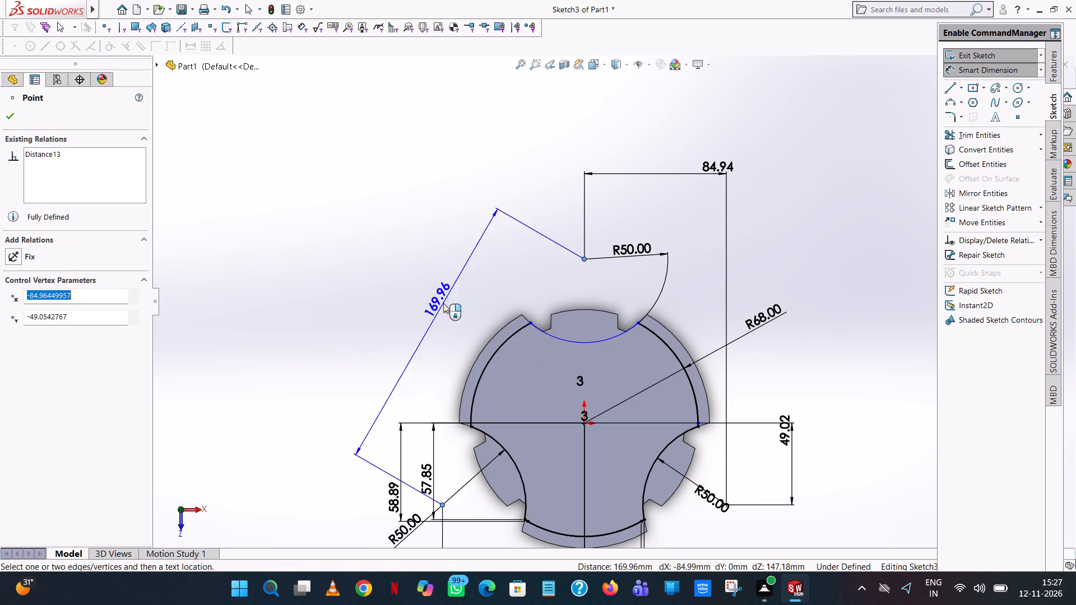
left_click(396, 309)
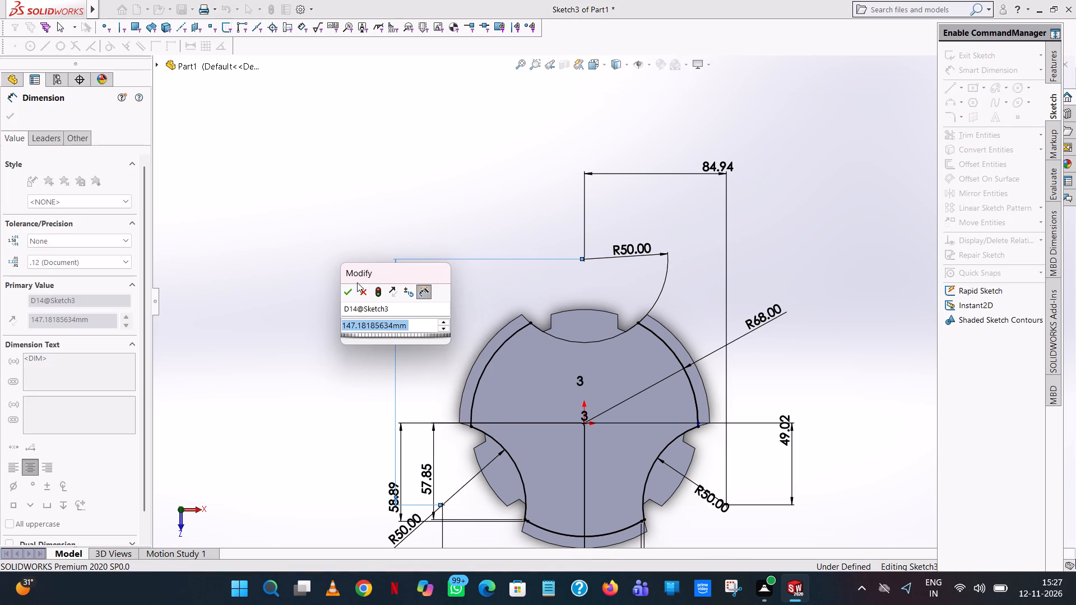
left_click(350, 288)
left_click(432, 190)
Extrude the lobed region of the step sketch upward by a blind depth of 15 mm, merged with the disc.
scroll(773, 395, "up", 1)
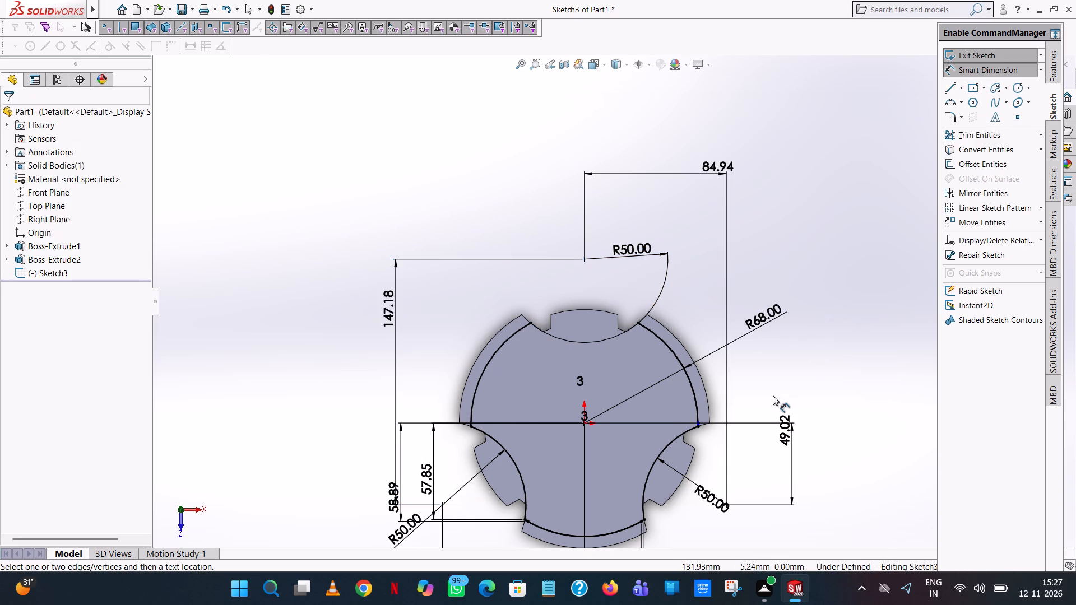
middle_click_drag(773, 395, 766, 210)
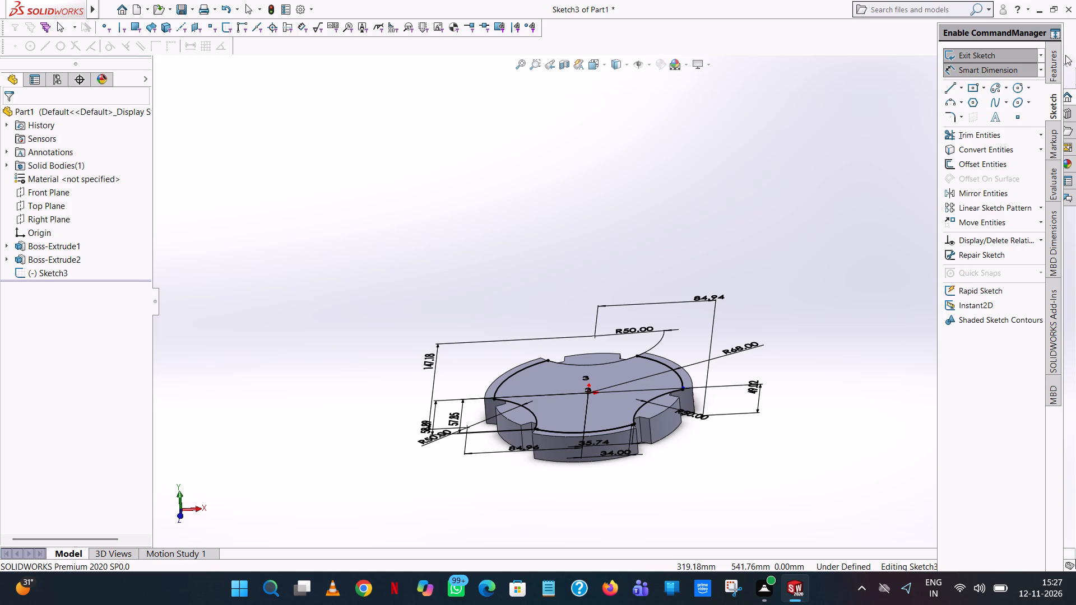
left_click(1055, 69)
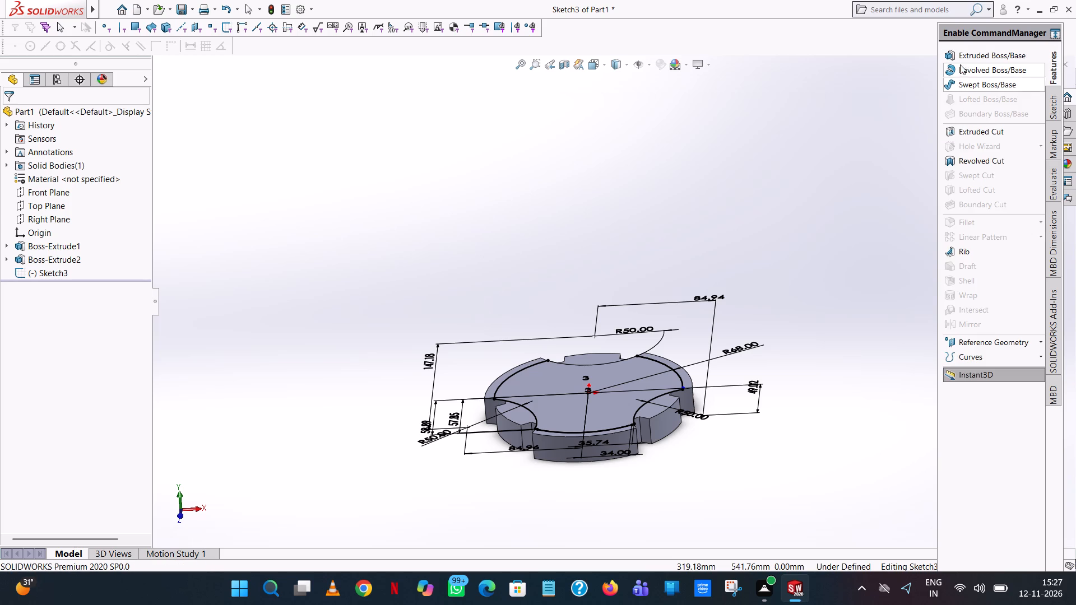
left_click(959, 57)
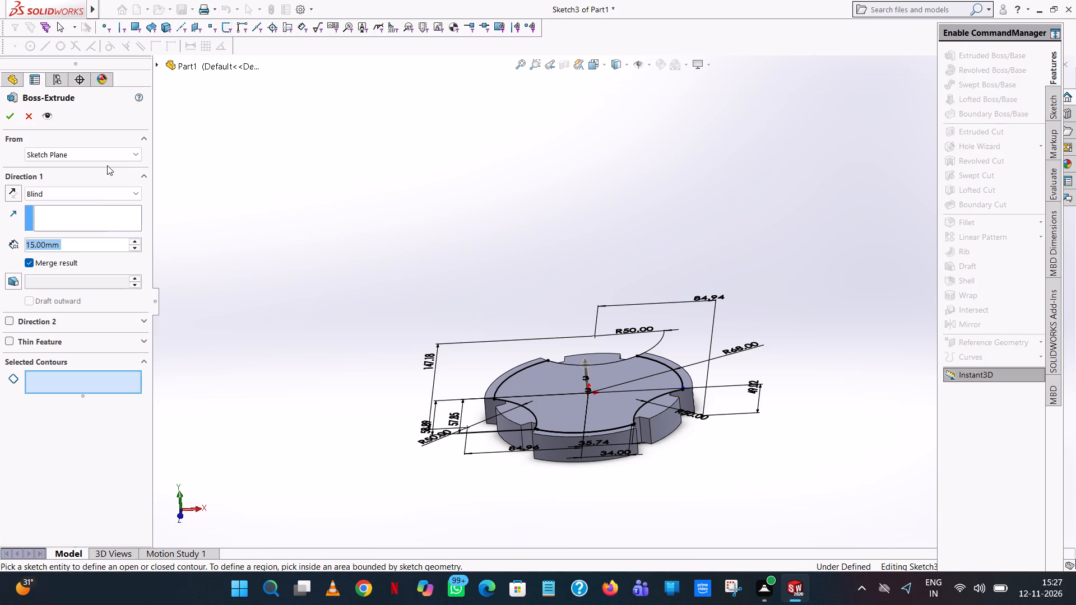
left_click(614, 397)
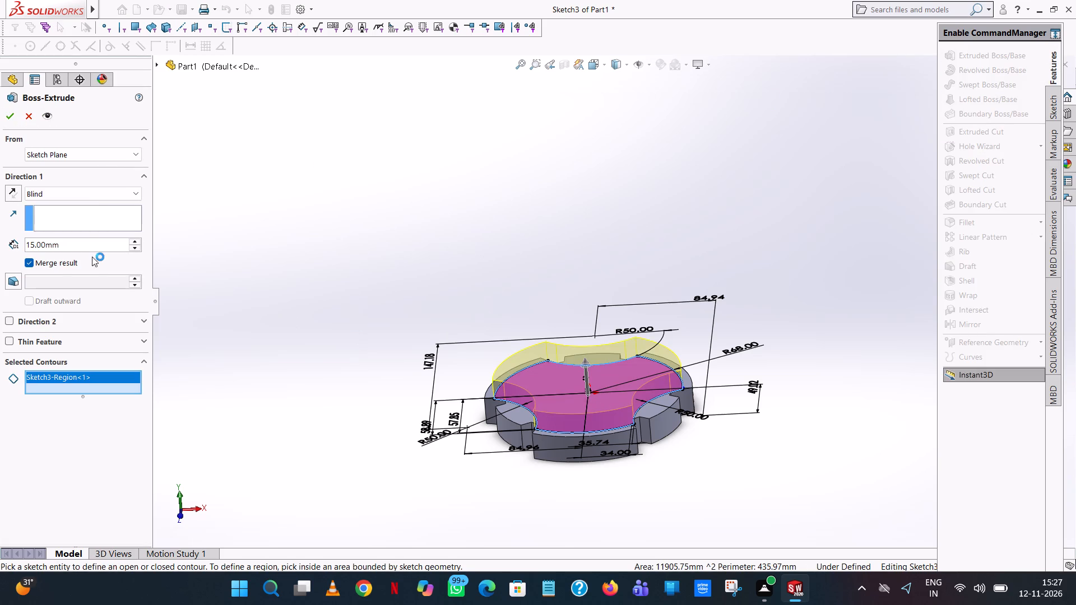
left_click(10, 110)
left_click(498, 168)
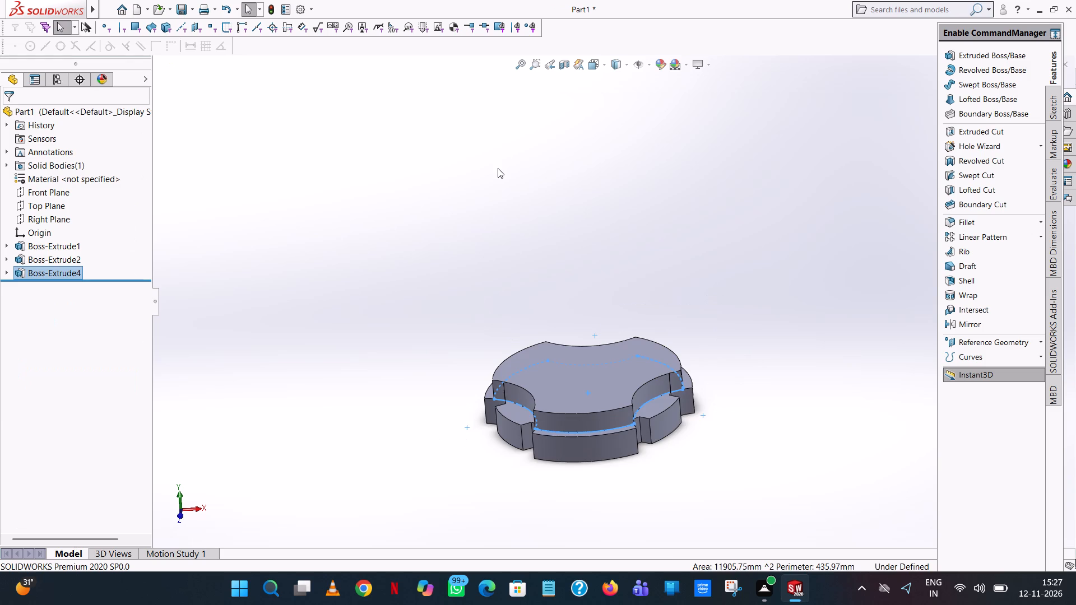
Examine the extruded lobed step and the slotted disc beneath it from several angles.
scroll(495, 171, "up", 1)
middle_click_drag(495, 173, 448, 351)
scroll(638, 341, "down", 2)
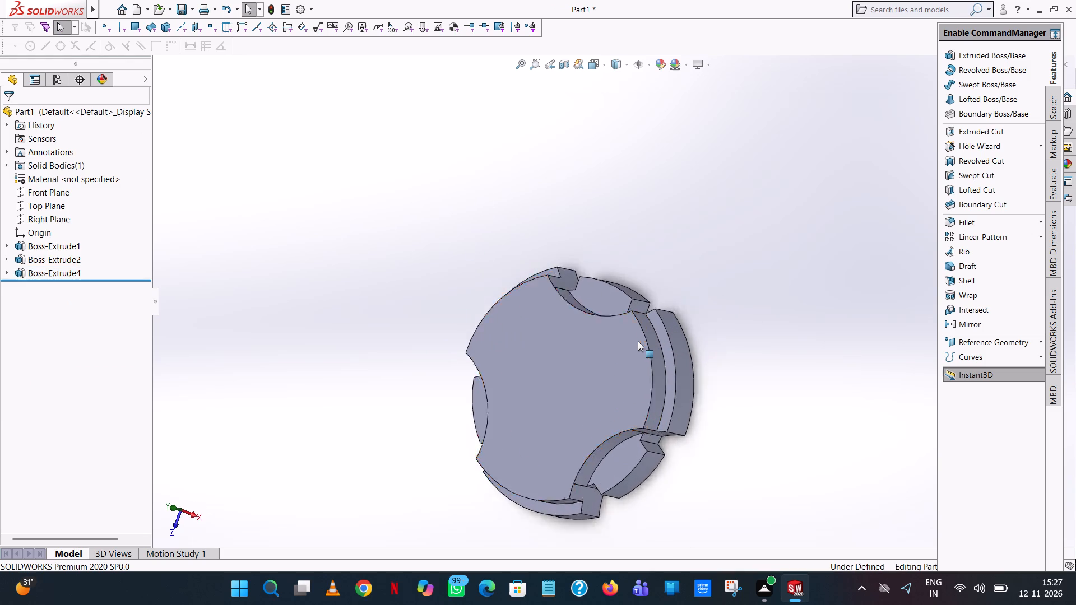
scroll(638, 341, "down", 4)
middle_click_drag(638, 340, 650, 471)
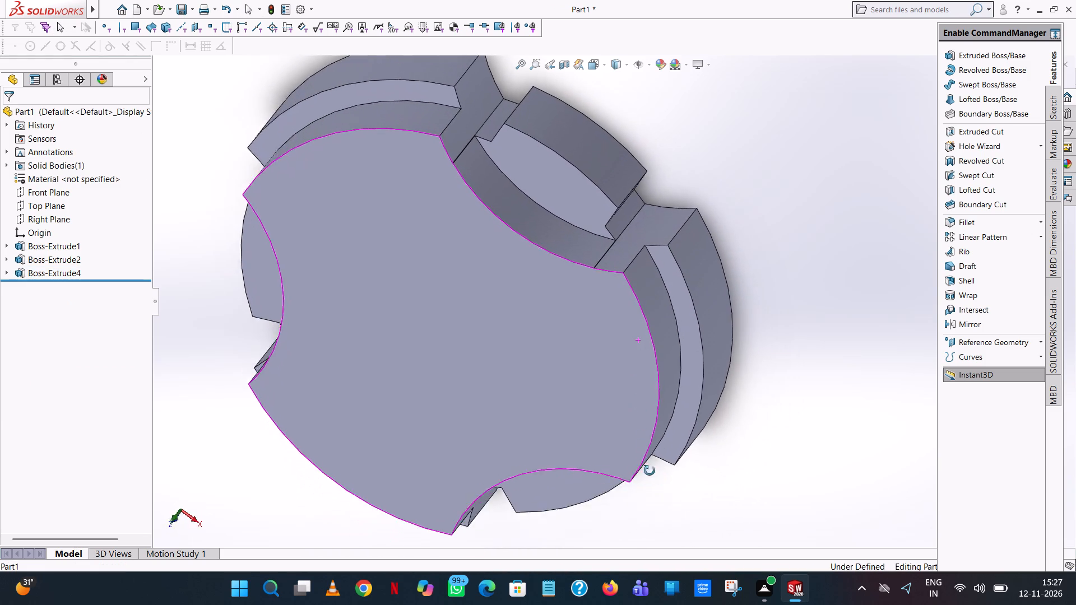
middle_click_drag(650, 471, 641, 384)
scroll(641, 376, "up", 8)
middle_click_drag(641, 359, 672, 150)
scroll(664, 163, "down", 1)
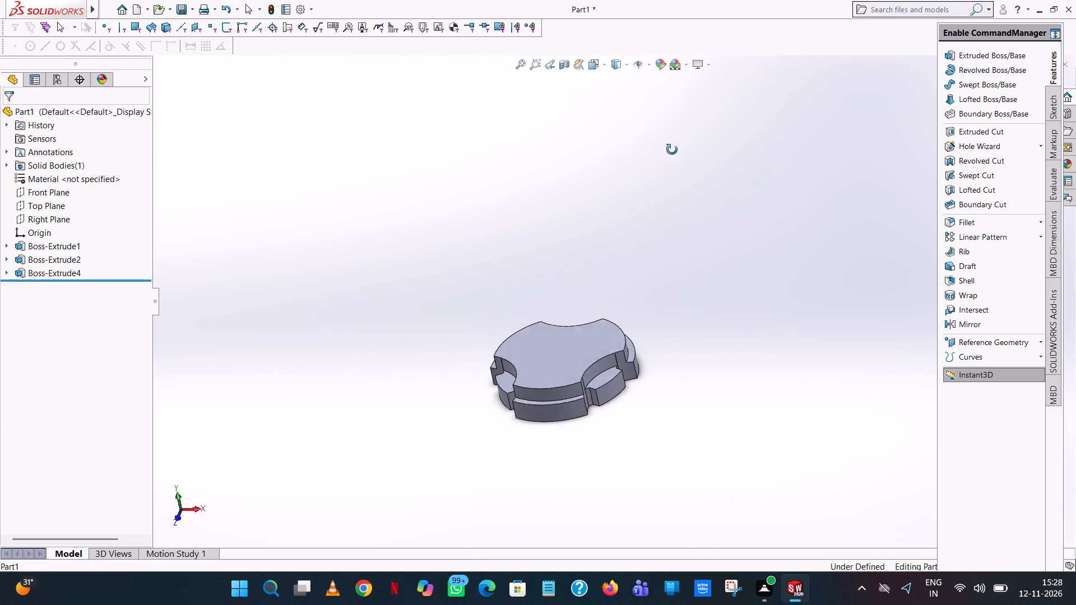
middle_click_drag(672, 150, 691, 120)
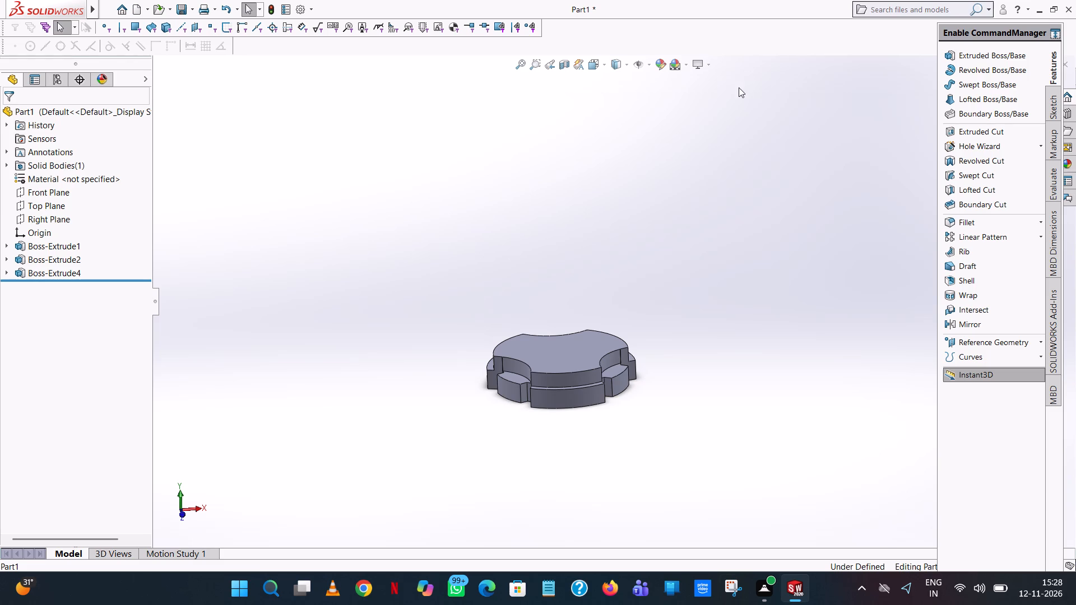
Start an Extruded Cut sketch on the top lobed face and draw a 30 mm radius circle centred on the origin.
left_click(981, 132)
left_click(582, 341)
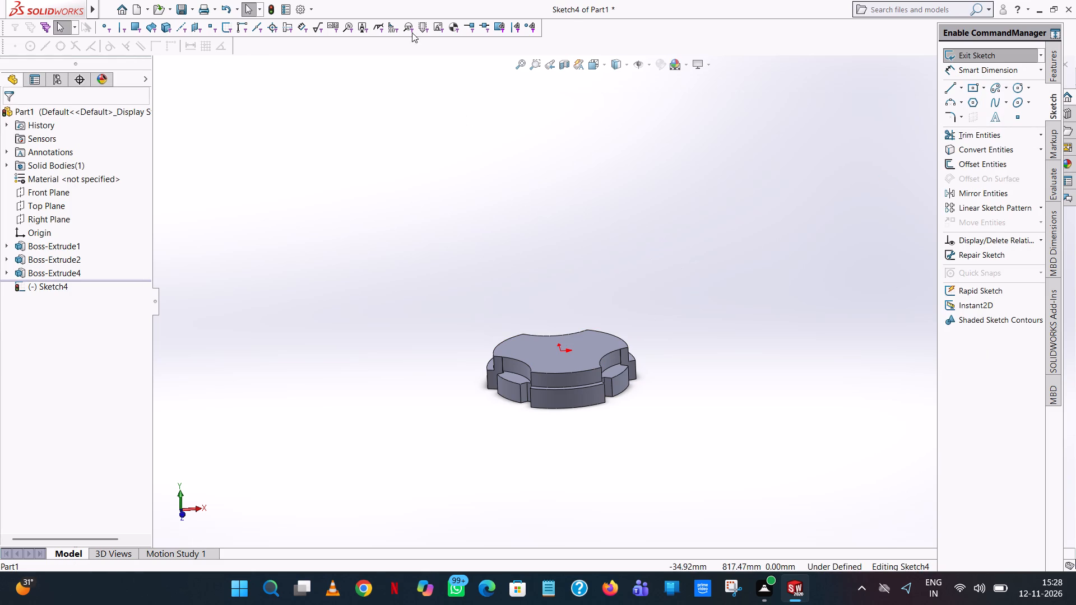
left_click(606, 64)
left_click(655, 127)
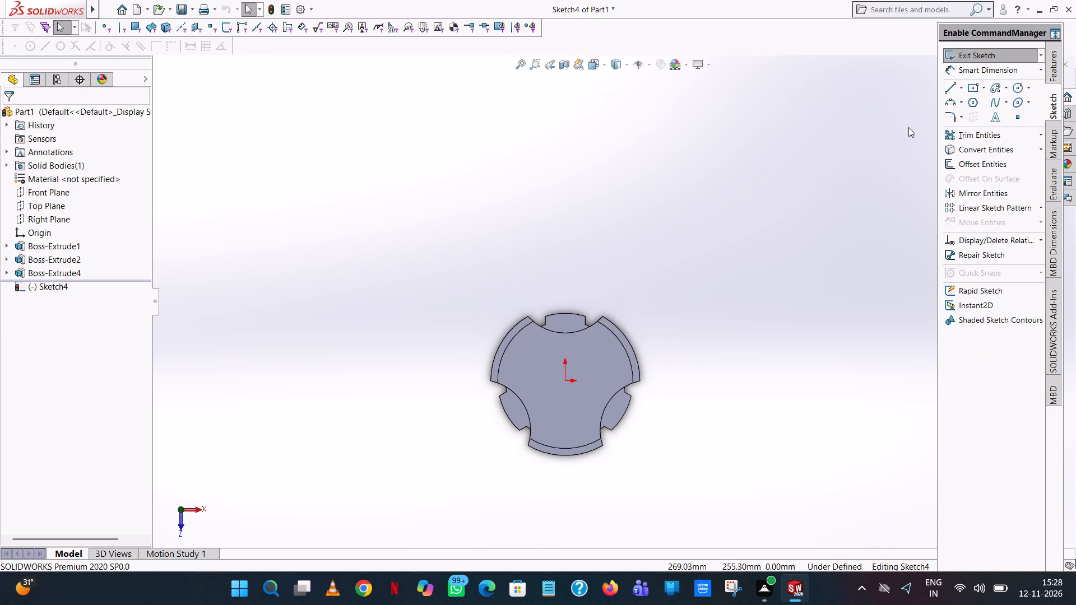
left_click(1015, 87)
left_click(567, 383)
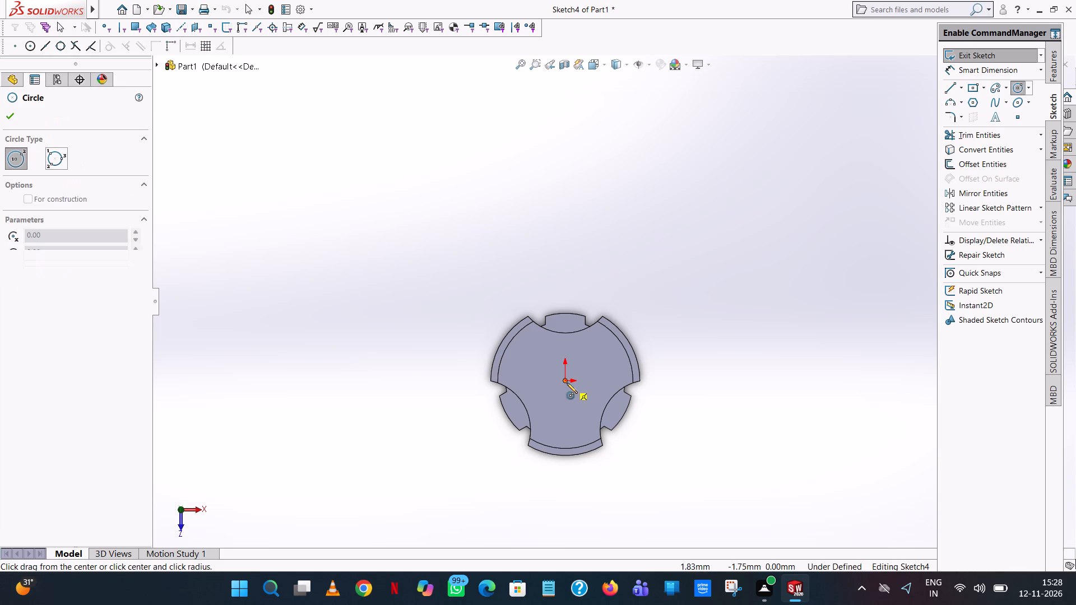
left_click(592, 366)
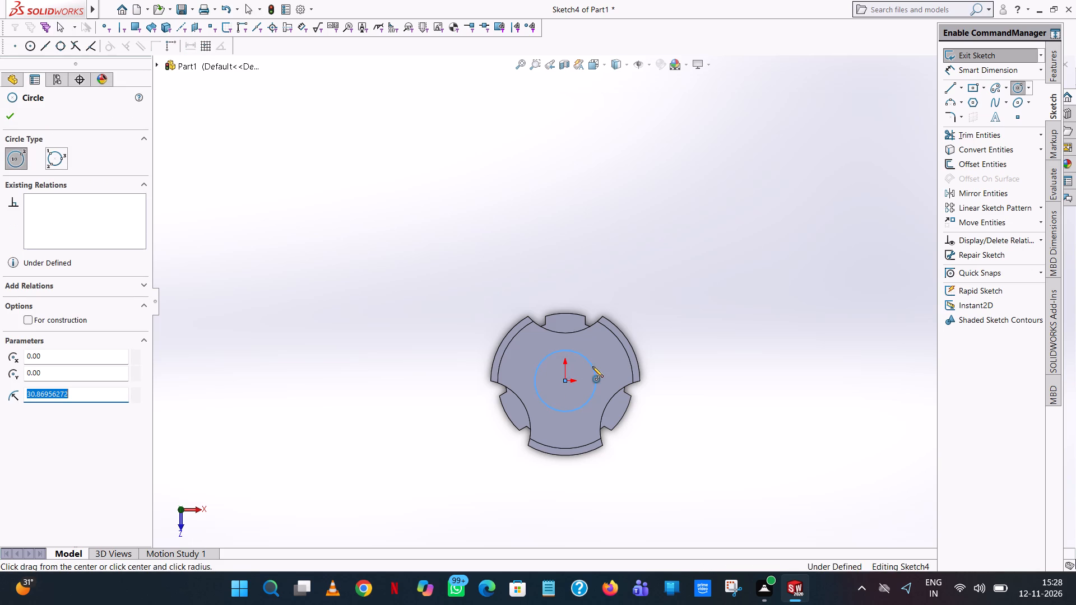
key("1")
key("BackSpace")
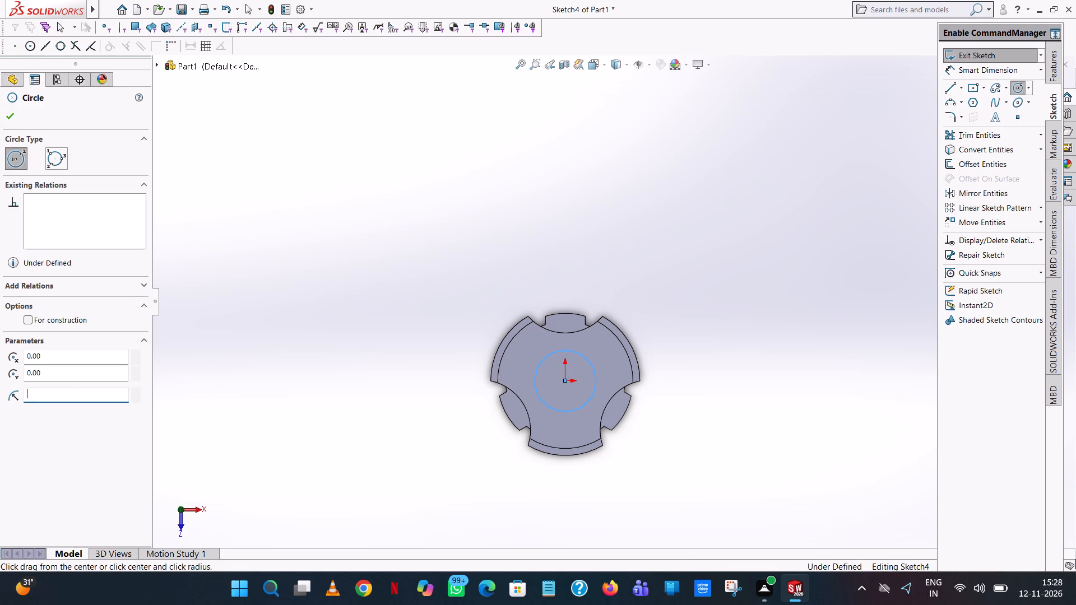
type("30")
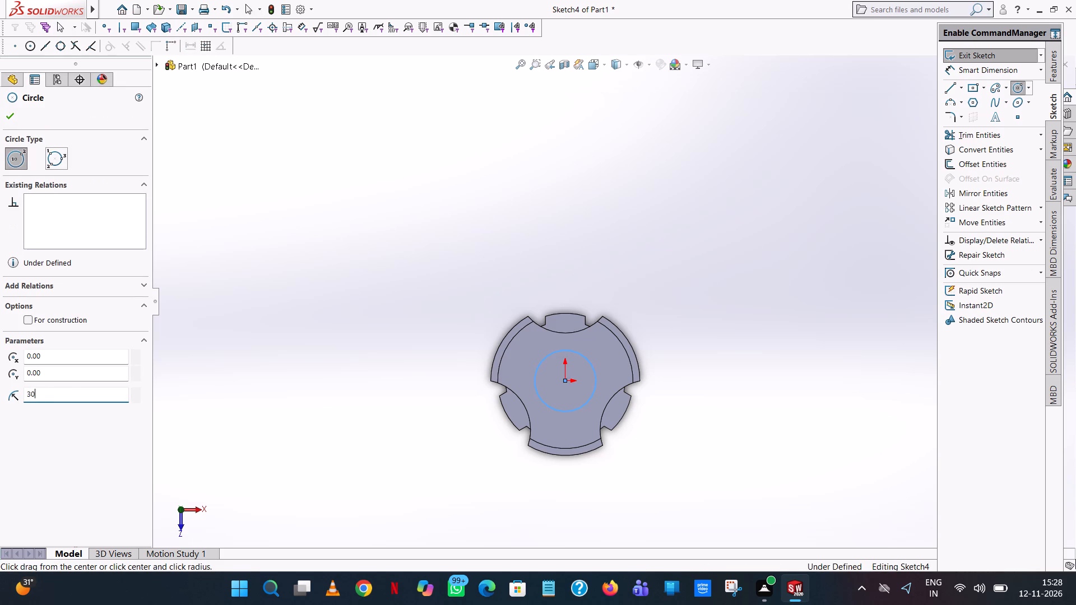
key("Return")
right_click(592, 366)
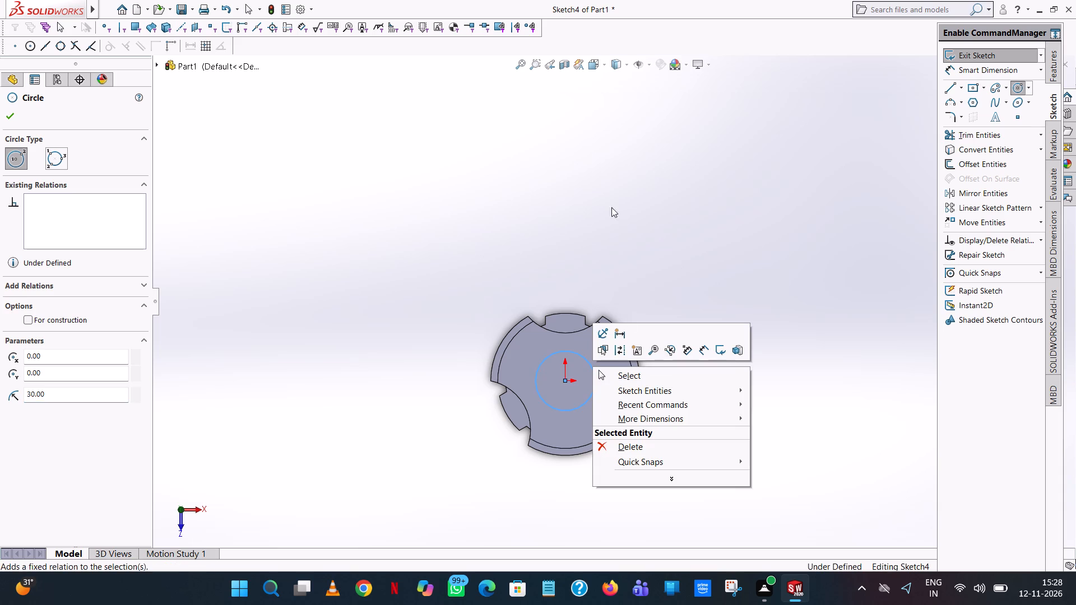
left_click(638, 373)
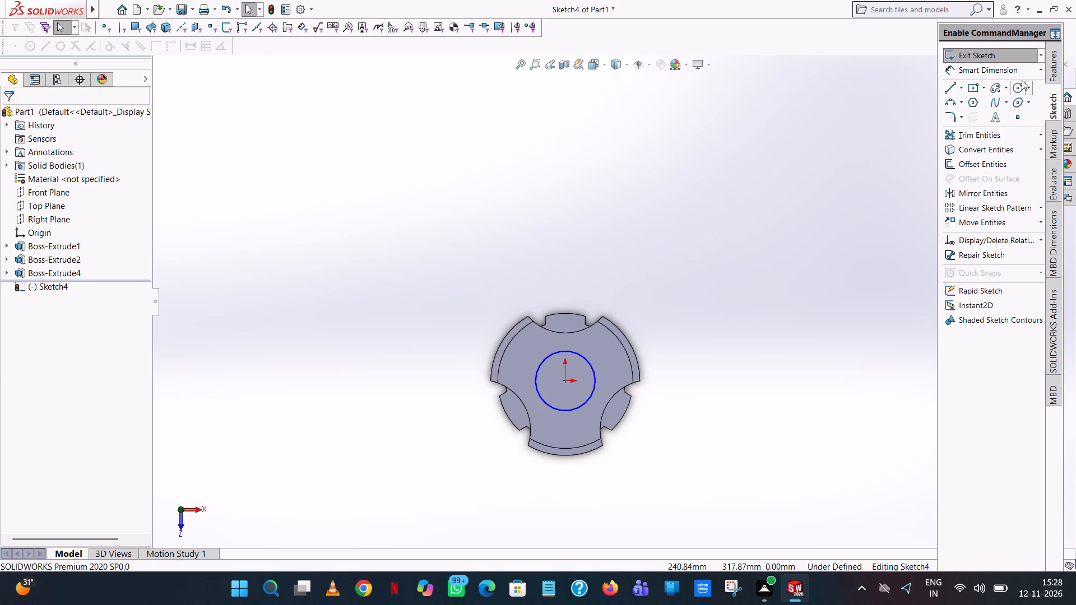
Dimension the diameter of the circle on the top lobed face.
left_click(1015, 70)
left_click(596, 370)
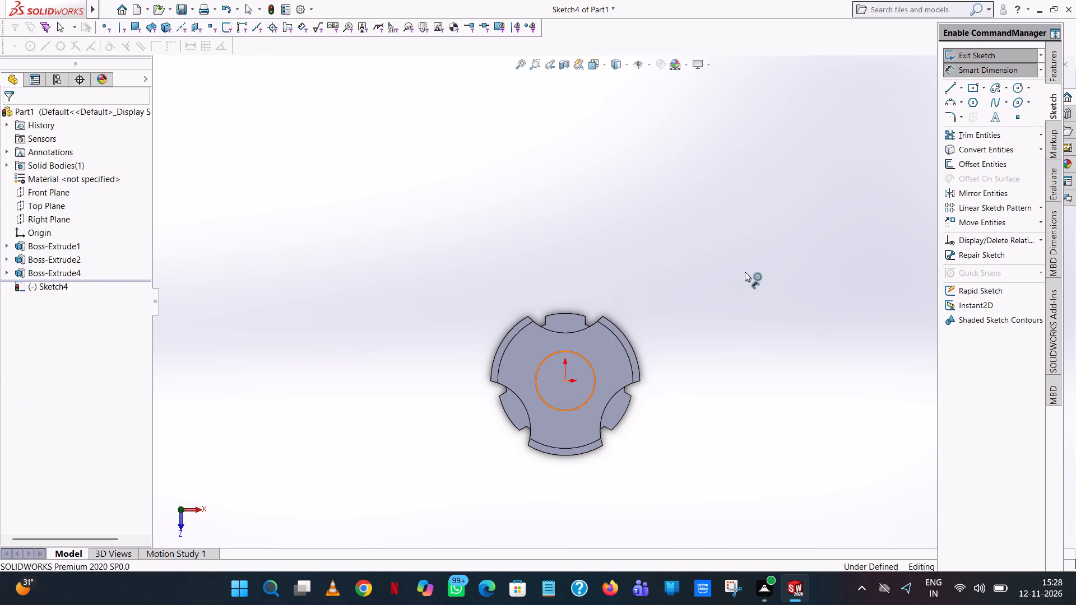
left_click(745, 272)
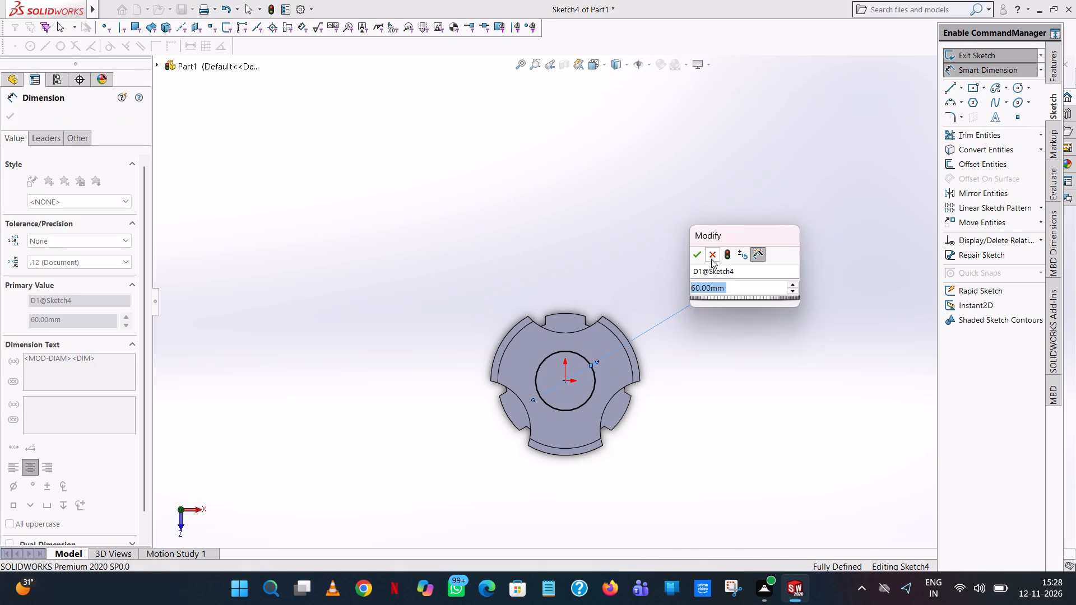
left_click(699, 249)
left_click(650, 255)
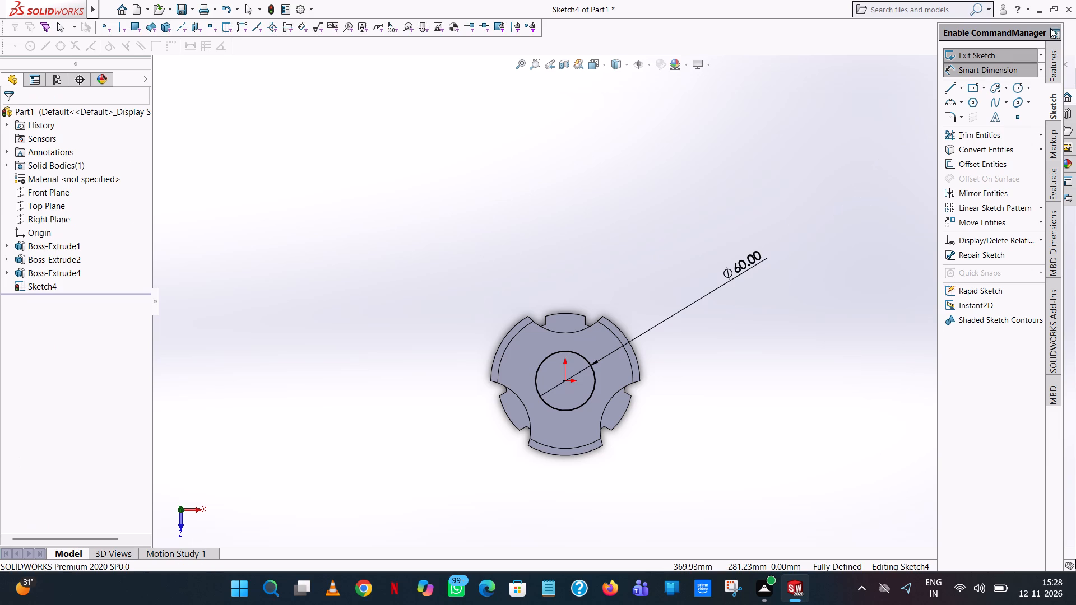
Cut the circle into the lobed step to a blind depth of 15 mm.
left_click(1062, 57)
left_click(1054, 66)
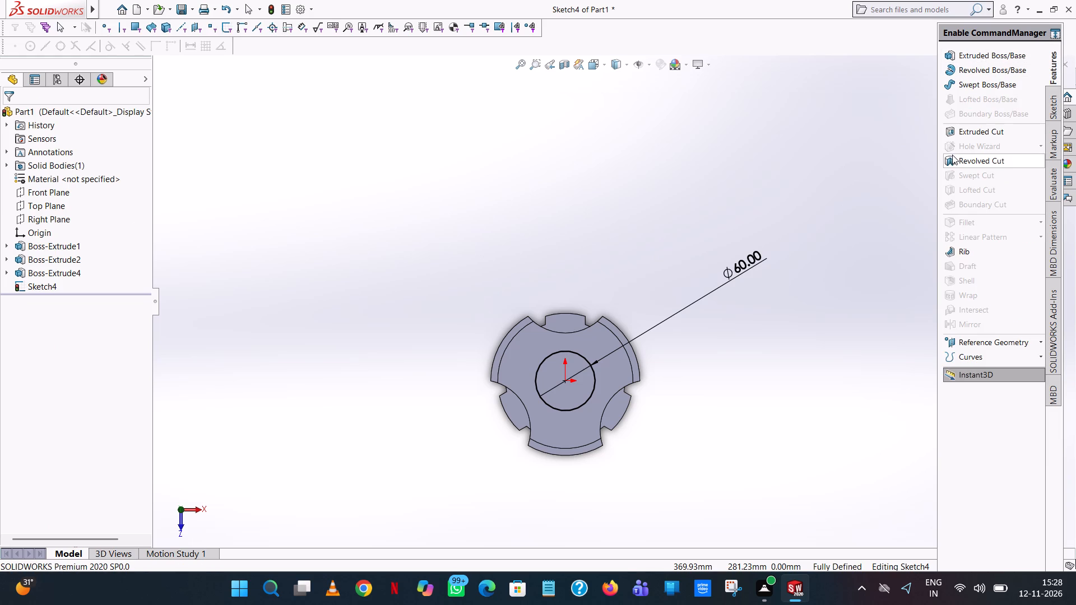
left_click(957, 132)
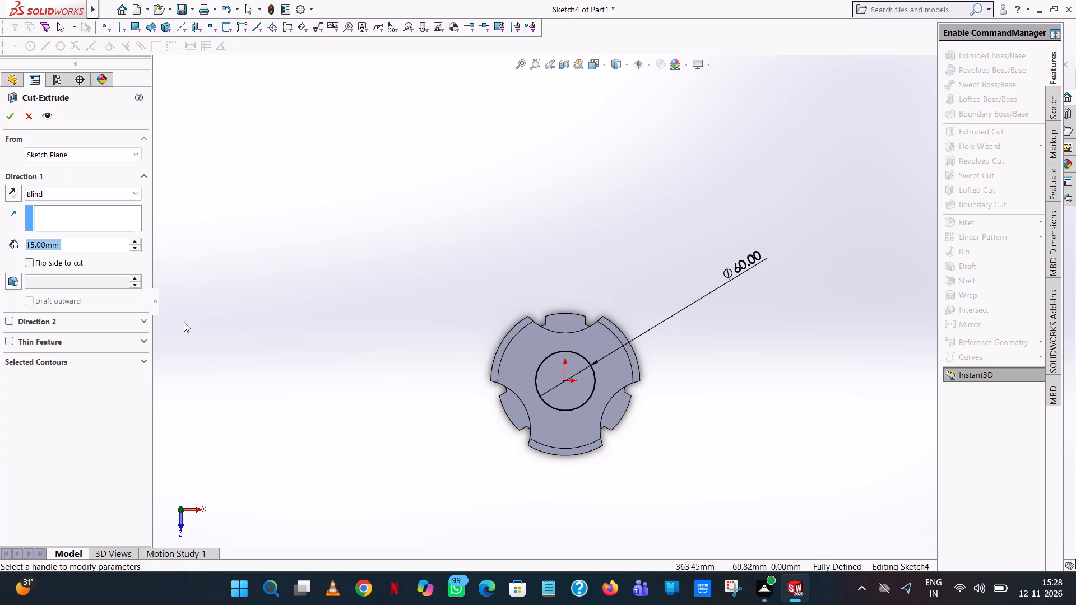
left_click(10, 122)
left_click(708, 430)
Start an Extruded Cut sketch on the circular pocket's floor and draw a 15 mm radius circle centred on the origin.
scroll(606, 397, "down", 3)
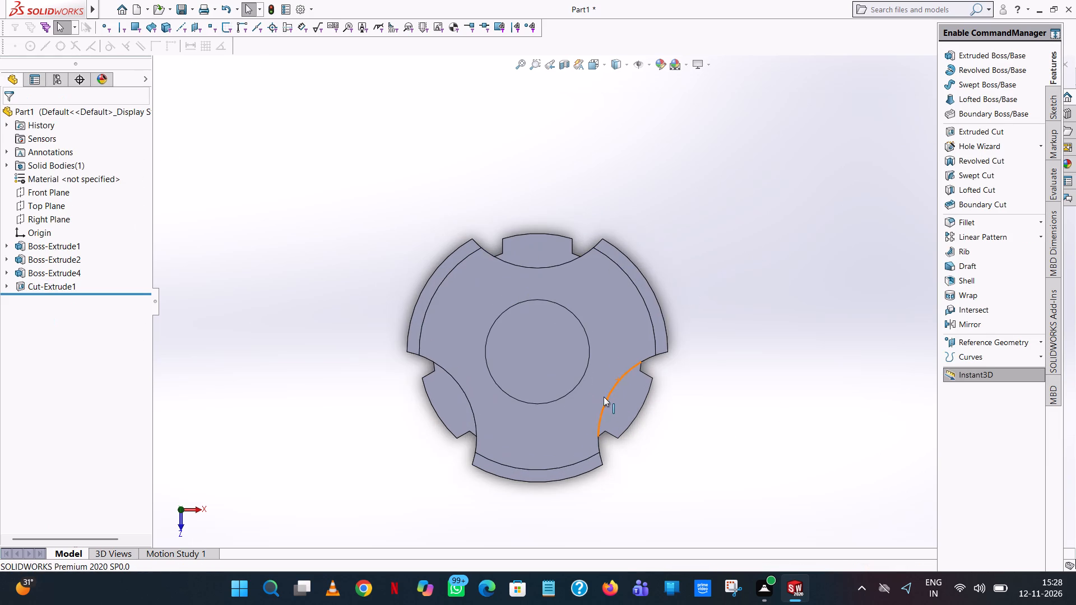
left_click(1005, 134)
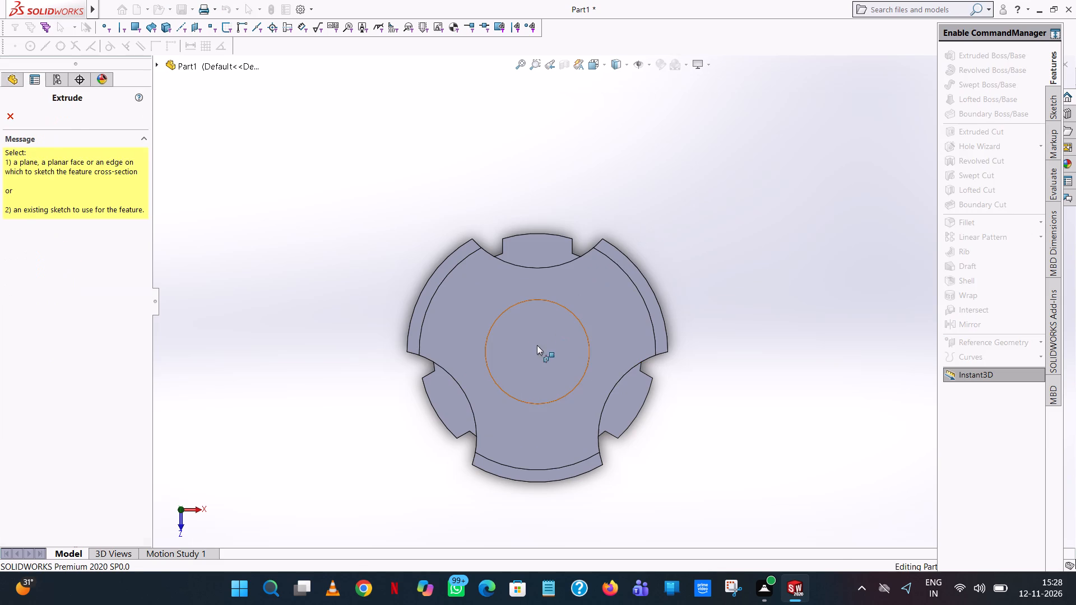
left_click(537, 345)
left_click(1016, 83)
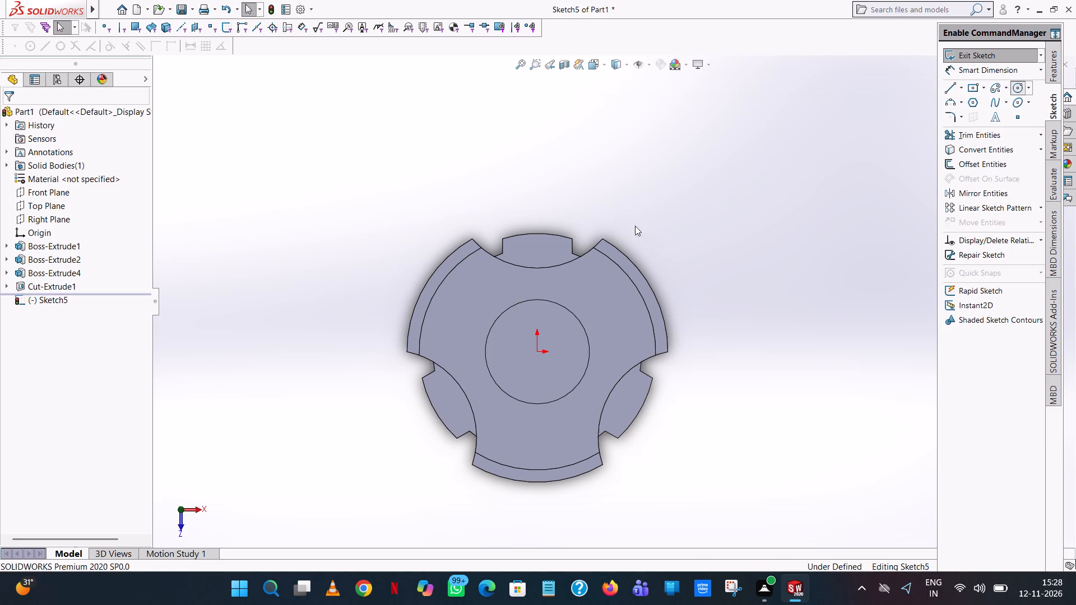
left_click(537, 350)
left_click(543, 326)
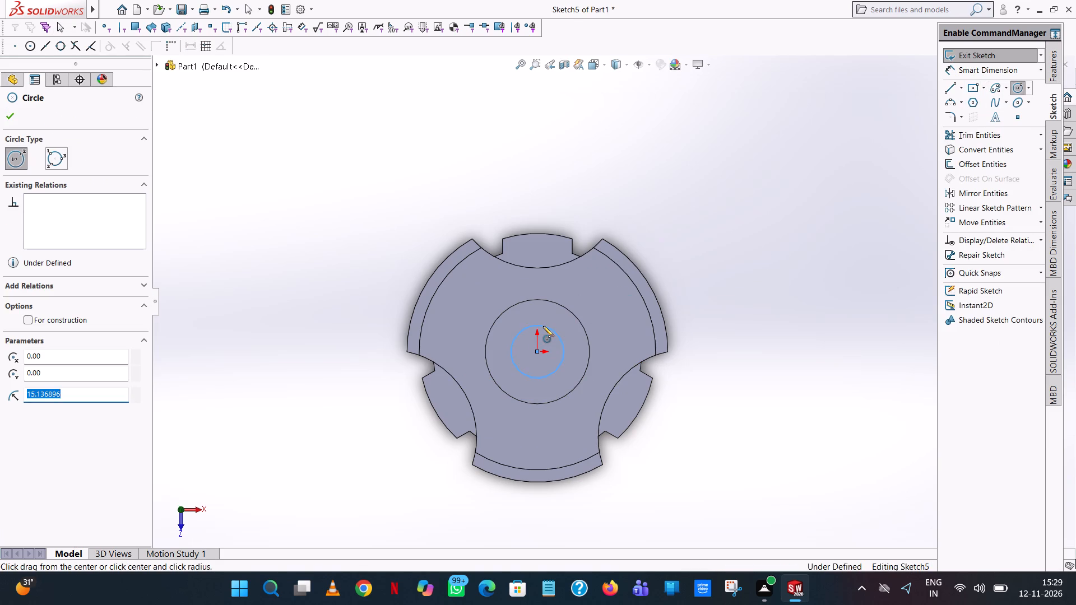
key("1")
key("5")
key("Return")
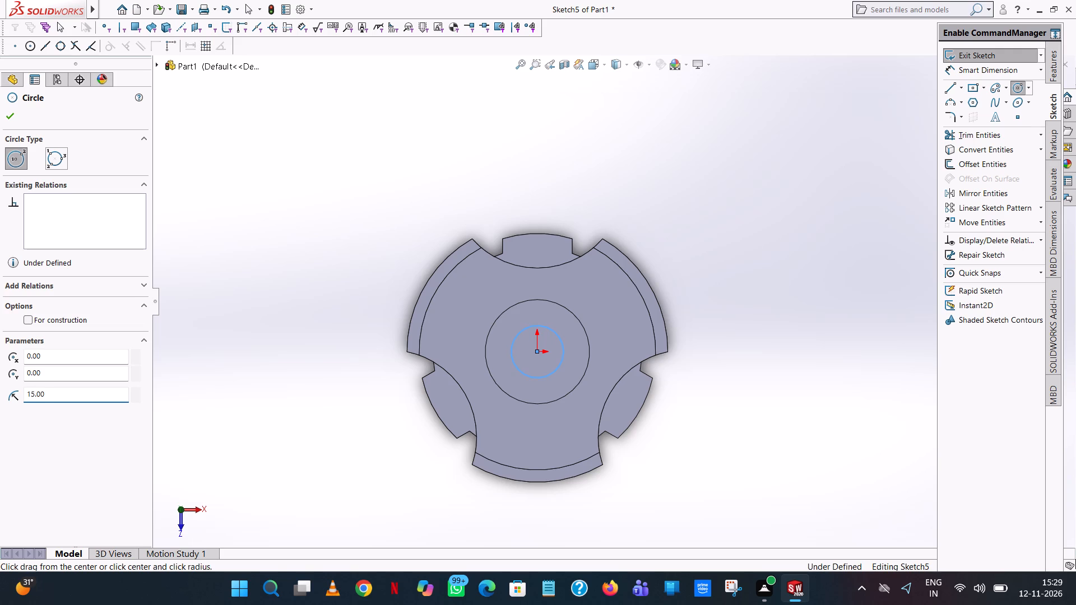
right_click(543, 326)
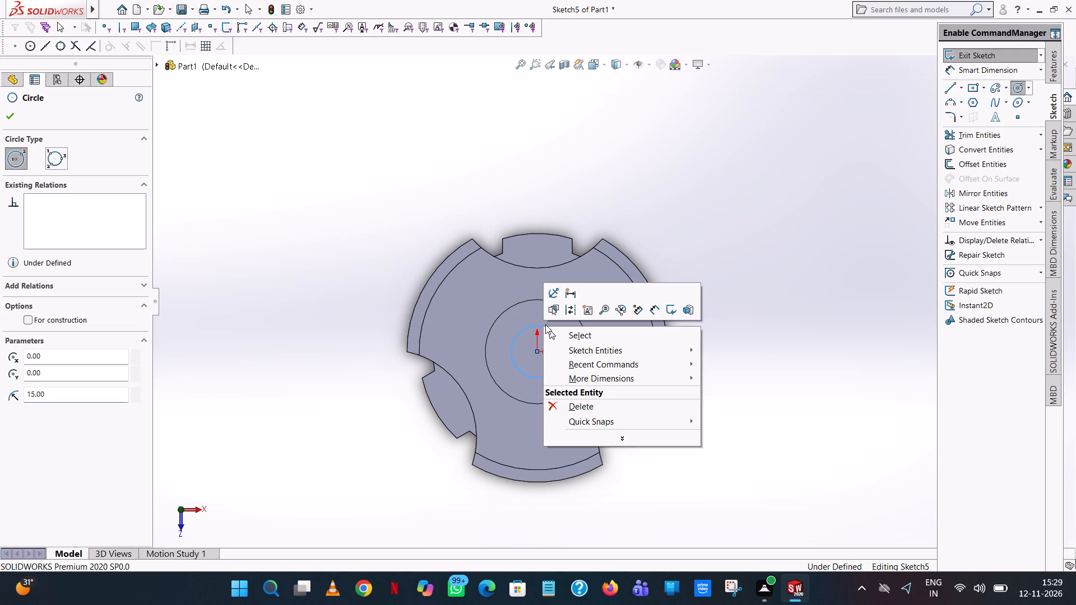
left_click(558, 332)
left_click(729, 219)
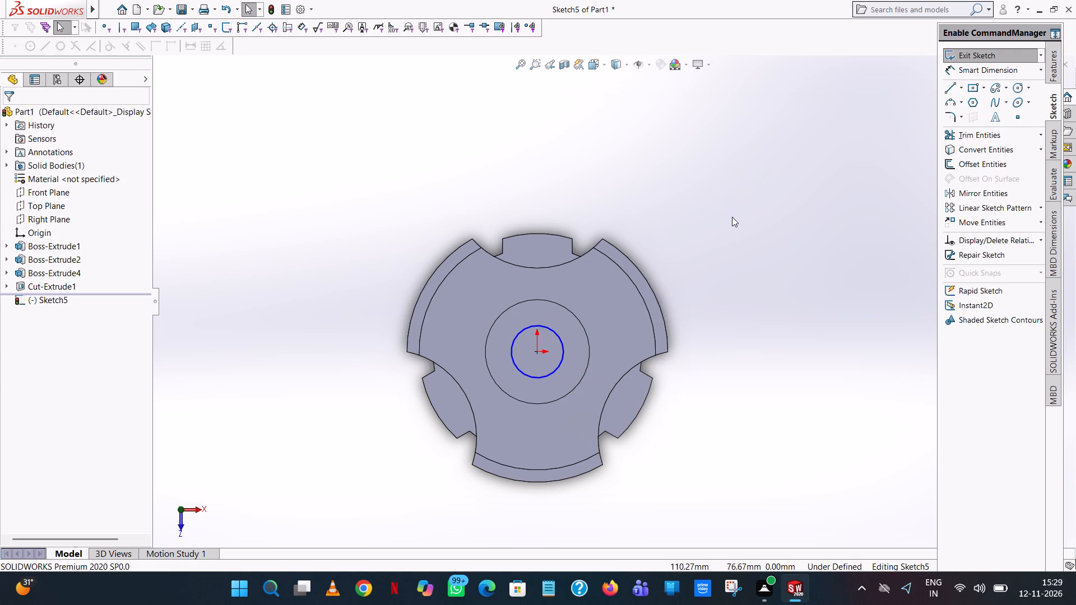
Dimension the diameter of the circle on the pocket floor.
left_click(1026, 71)
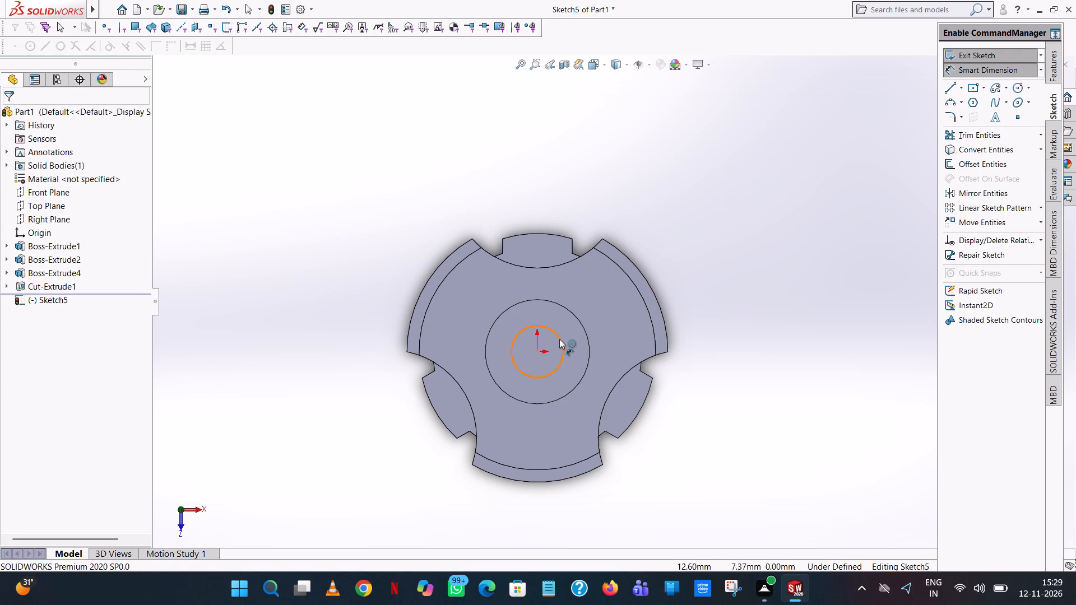
left_click(559, 339)
left_click(744, 171)
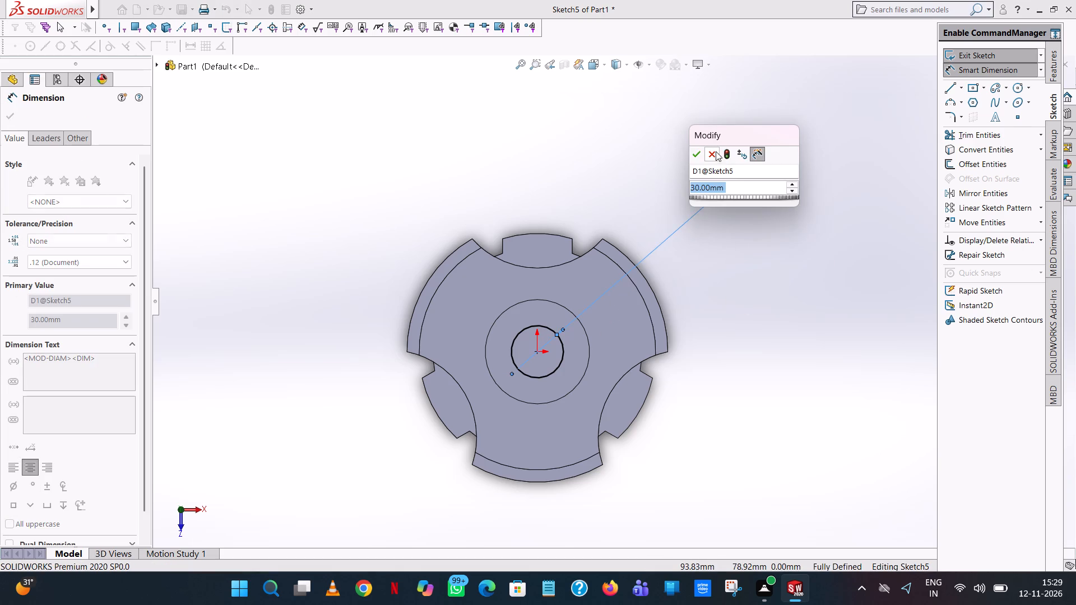
left_click(693, 154)
left_click(726, 258)
Cut the 30 mm circle on the pocket floor down through the disc to a blind depth of 60 mm.
middle_click_drag(726, 263, 714, 89)
scroll(714, 89, "up", 1)
left_click(1052, 59)
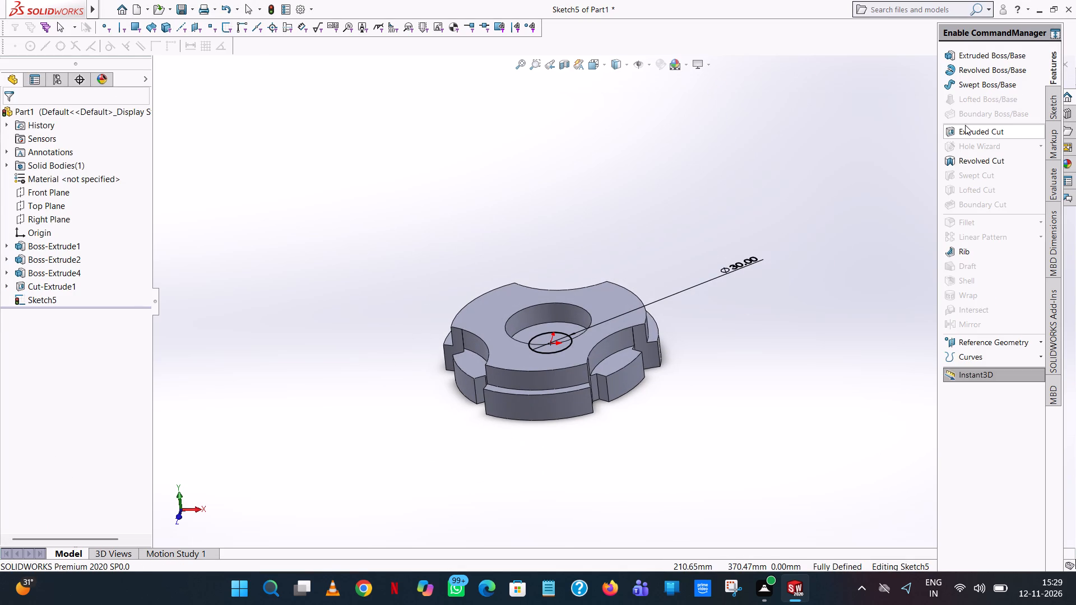
left_click(960, 129)
scroll(557, 438, "up", 1)
middle_click_drag(557, 437, 557, 429)
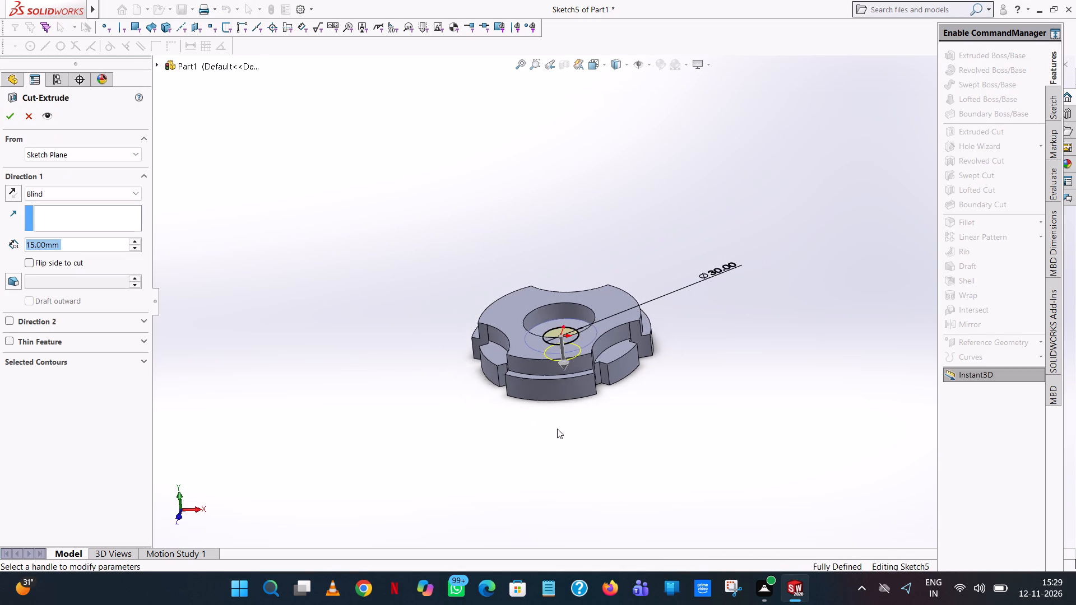
middle_click_drag(557, 429, 563, 342)
left_click_drag(561, 370, 552, 412)
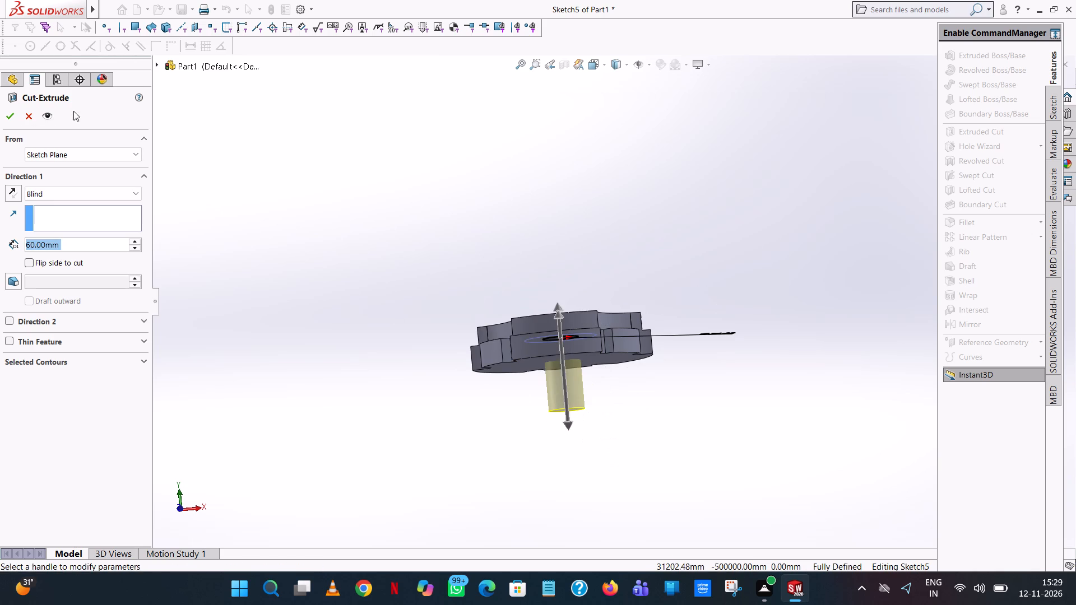
left_click(6, 116)
left_click(709, 275)
Apply the standard mid-grey colour, with red and green at 128, to the whole part.
scroll(508, 268, "up", 1)
middle_click_drag(508, 268, 545, 423)
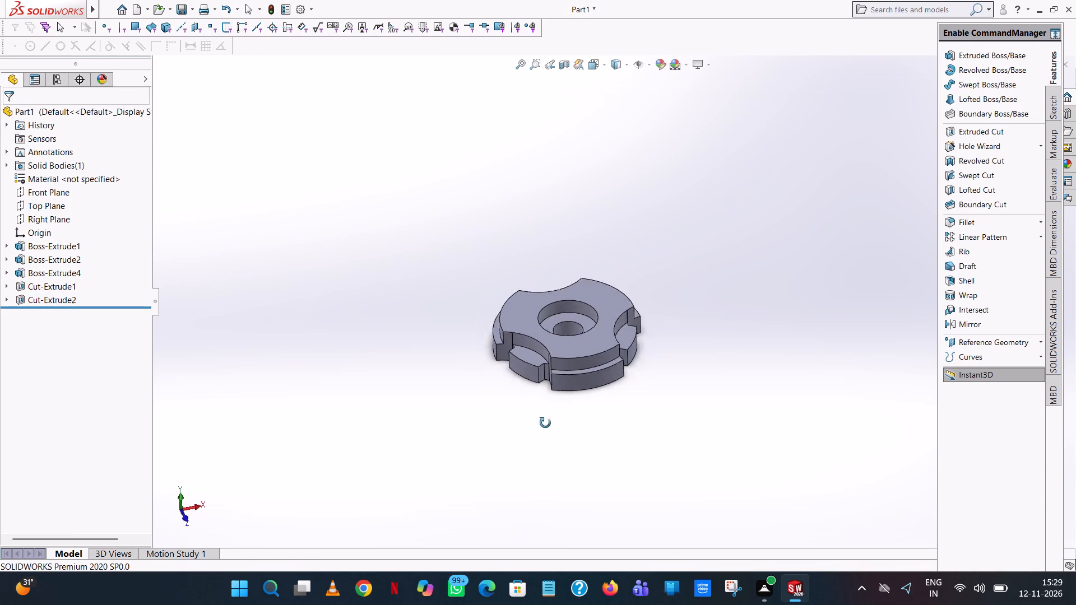
middle_click_drag(545, 423, 396, 477)
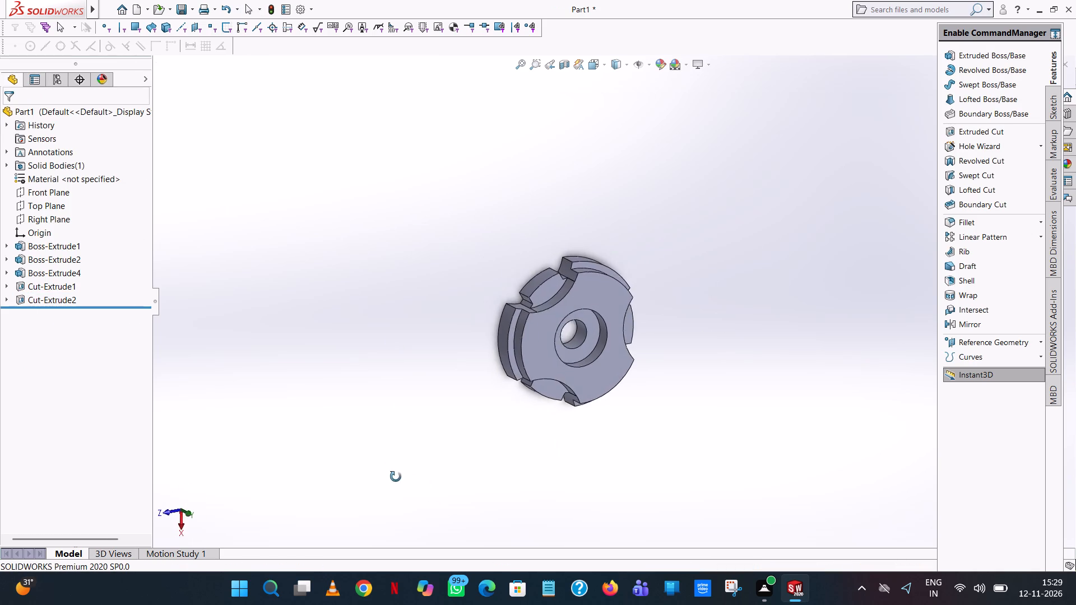
middle_click_drag(396, 477, 351, 406)
right_click(599, 292)
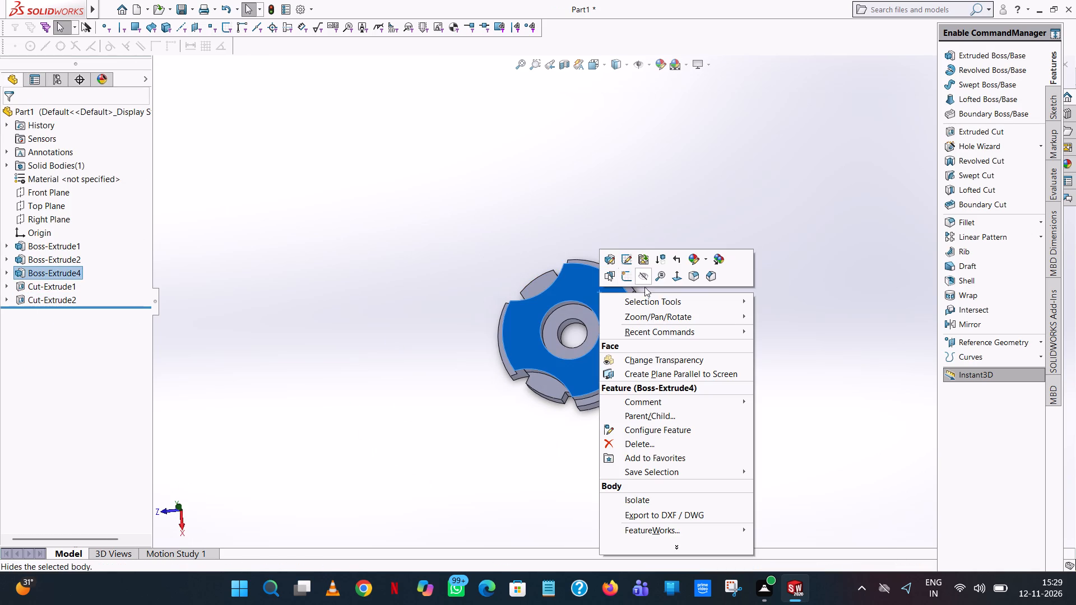
left_click(690, 260)
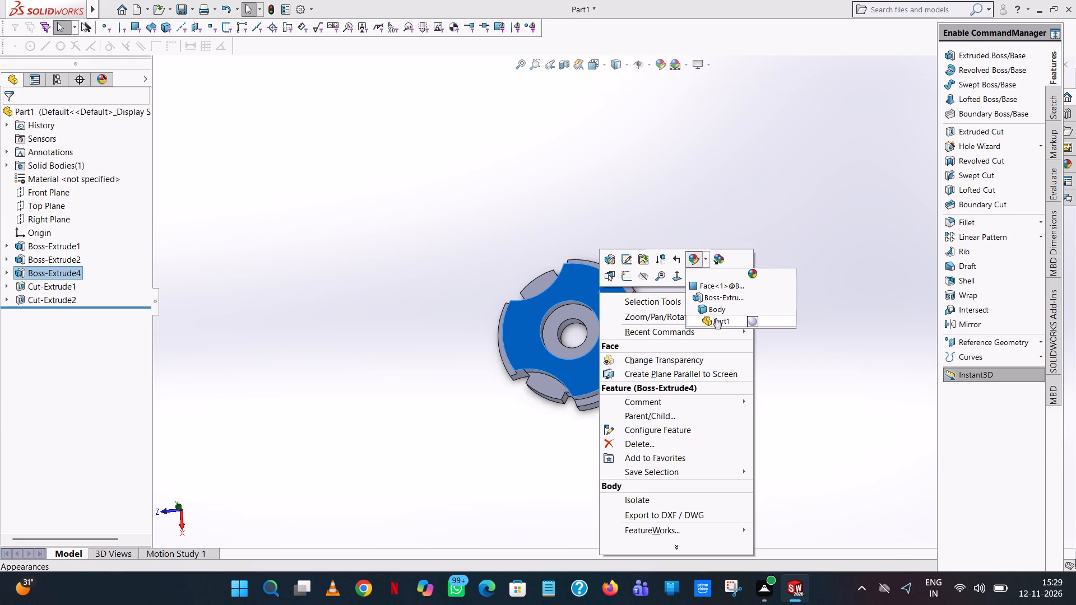
left_click(716, 318)
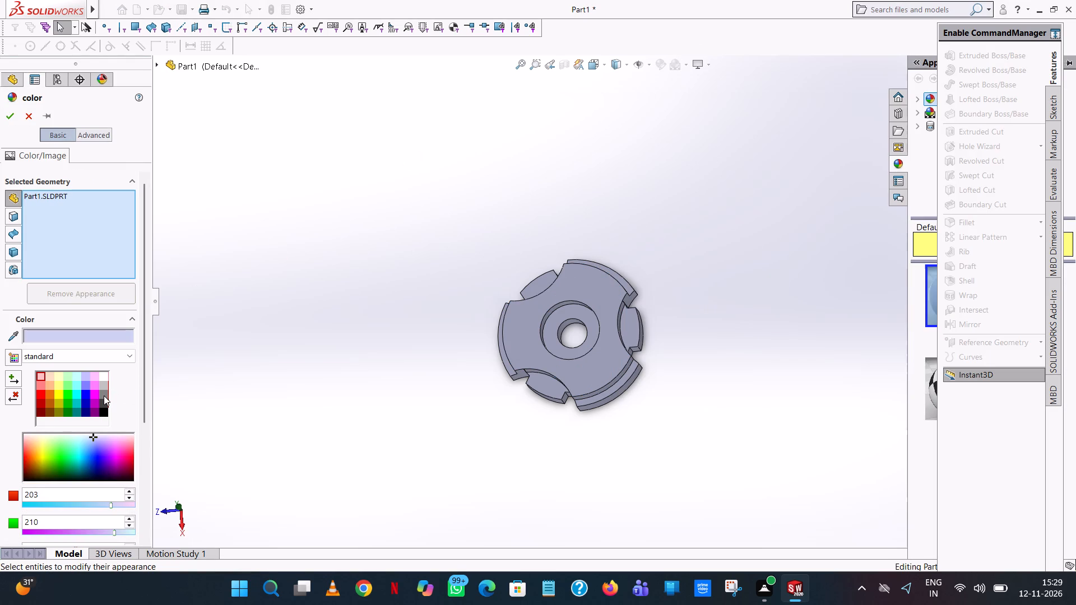
left_click(104, 395)
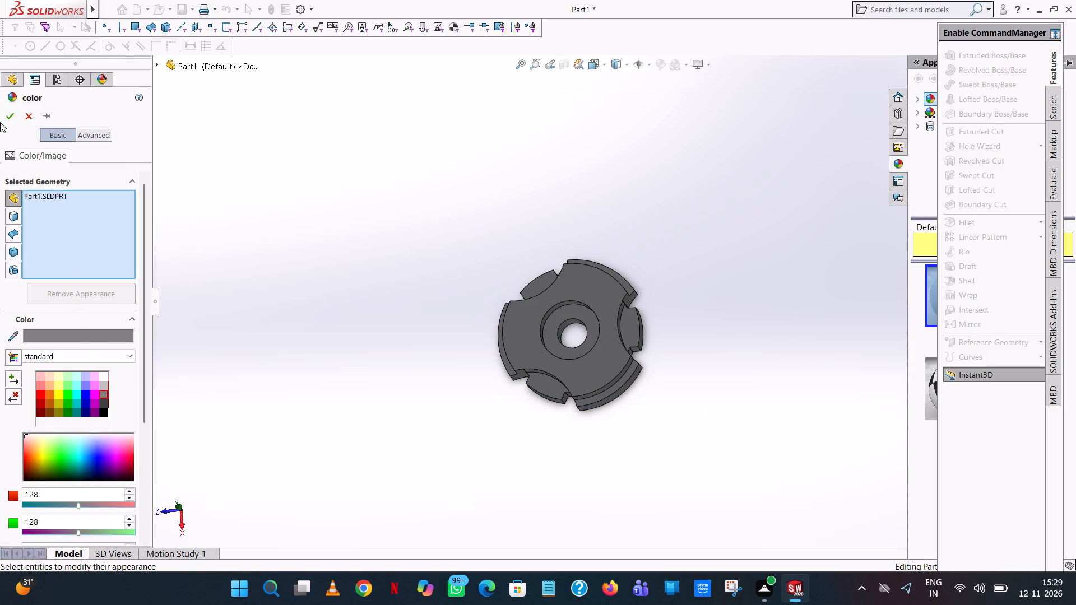
left_click(11, 114)
Colour the cylindrical walls of the central through hole and the circular pocket white.
scroll(576, 329, "down", 6)
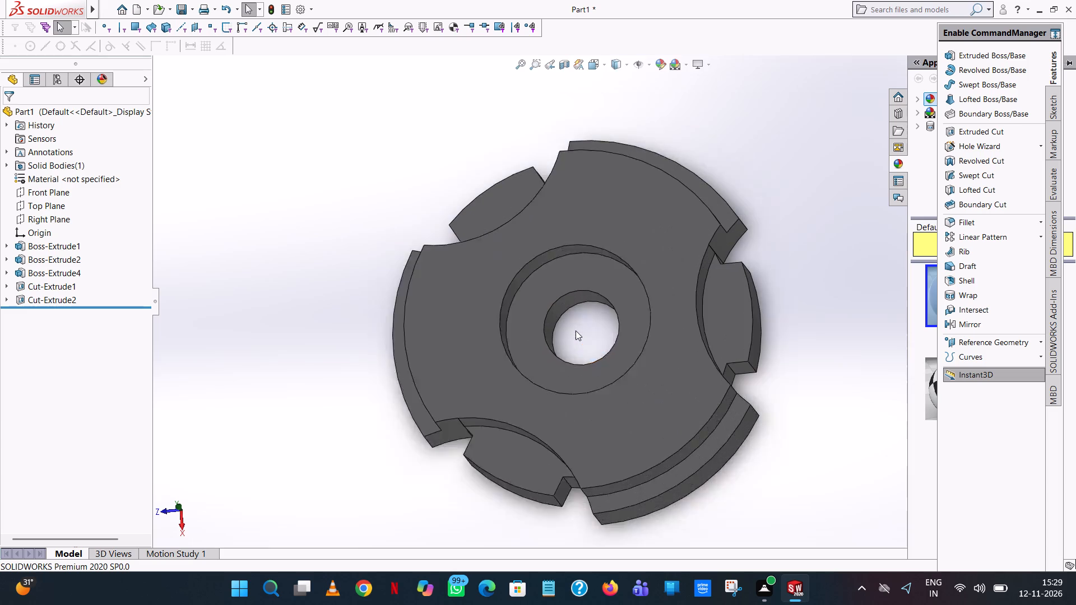
scroll(576, 331, "down", 2)
left_click(578, 275)
left_click(697, 219)
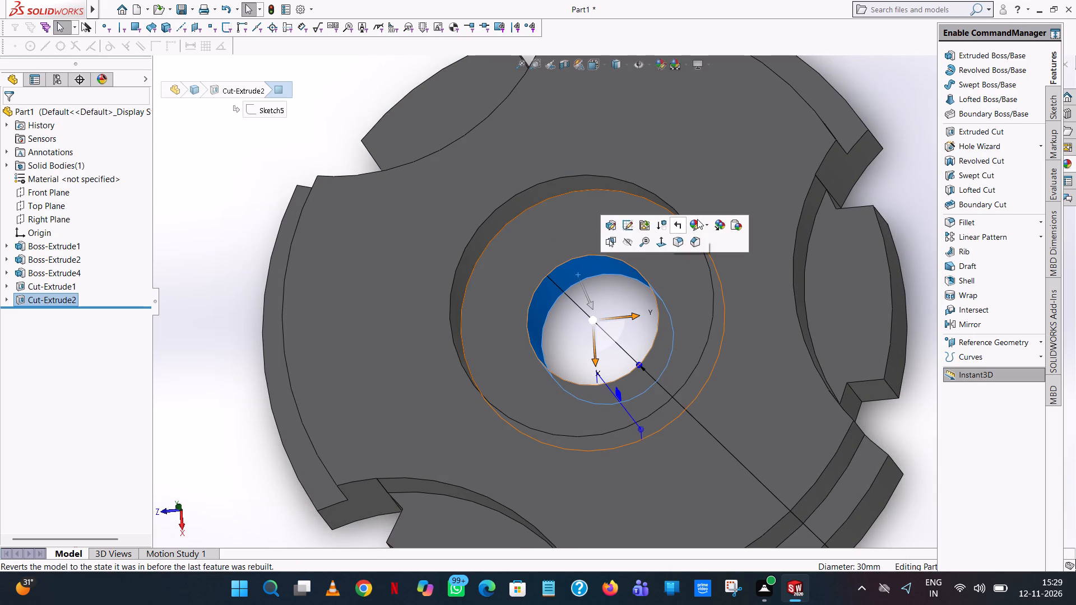
left_click(706, 252)
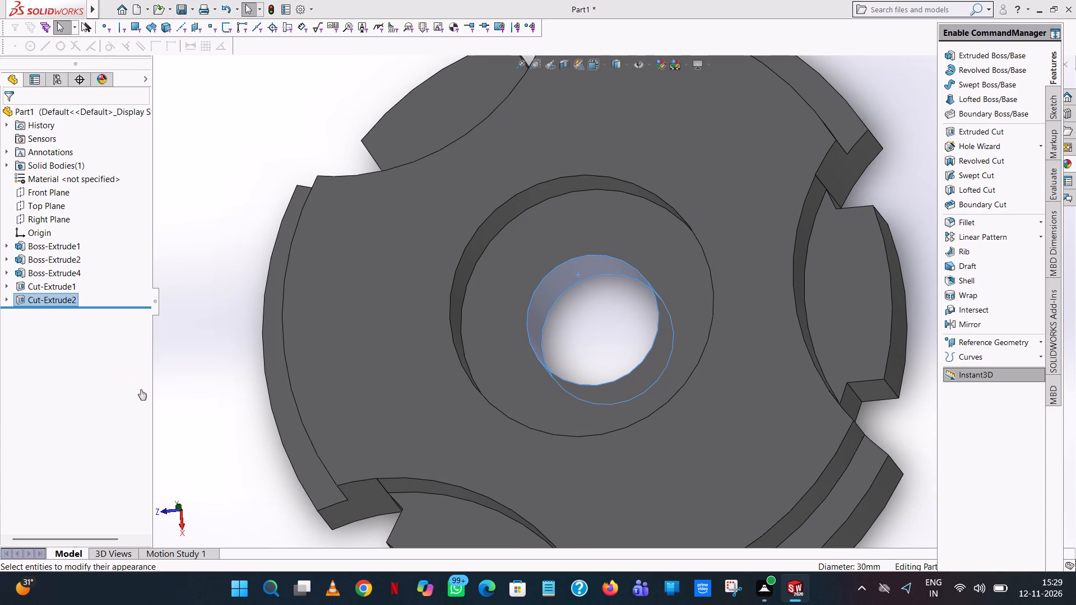
left_click(103, 374)
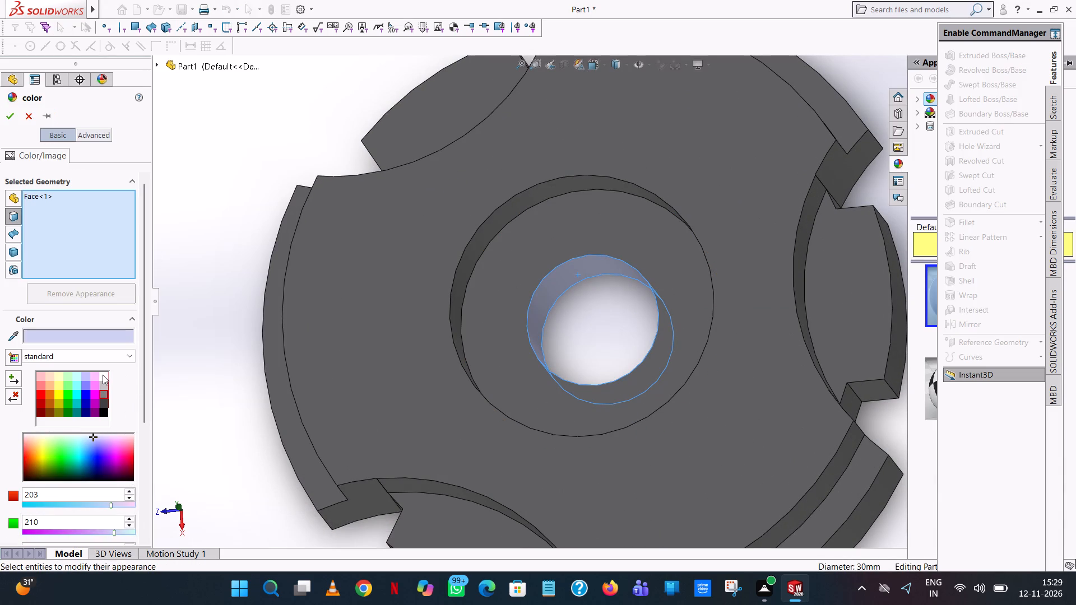
left_click(520, 204)
scroll(520, 204, "up", 7)
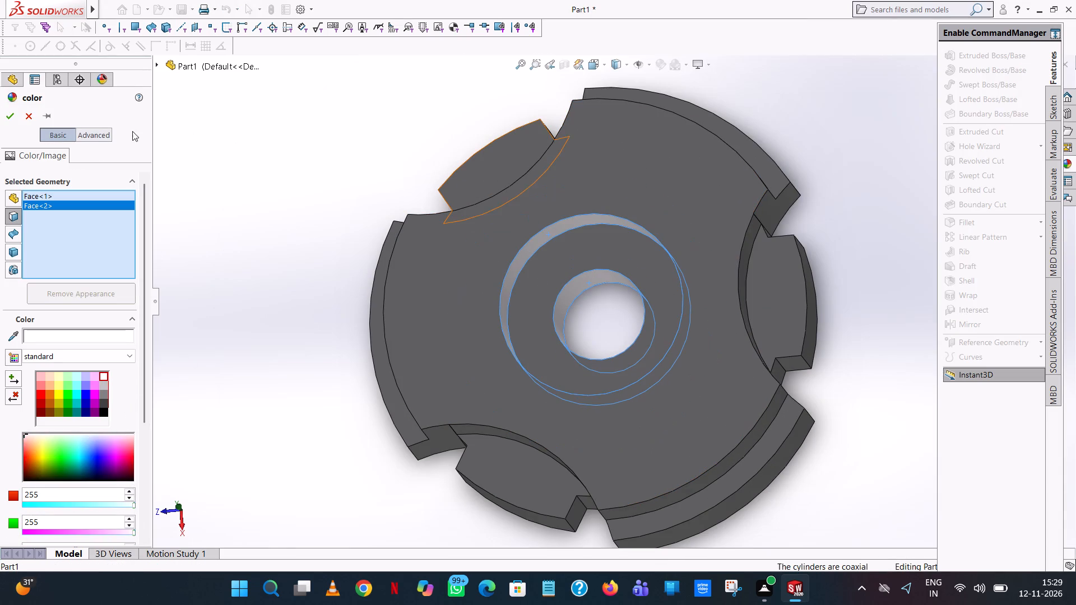
left_click(10, 113)
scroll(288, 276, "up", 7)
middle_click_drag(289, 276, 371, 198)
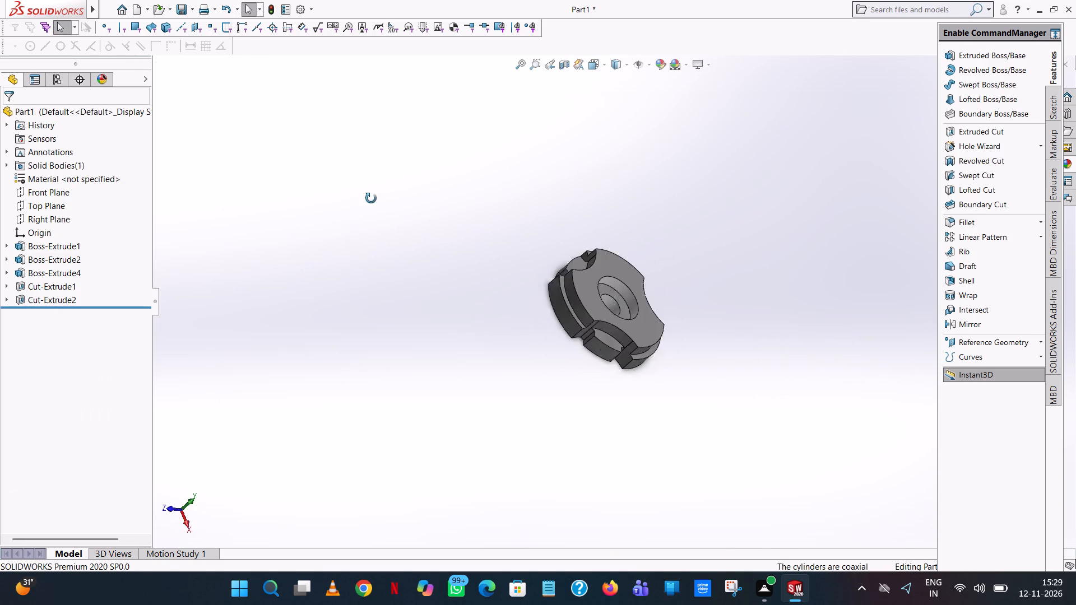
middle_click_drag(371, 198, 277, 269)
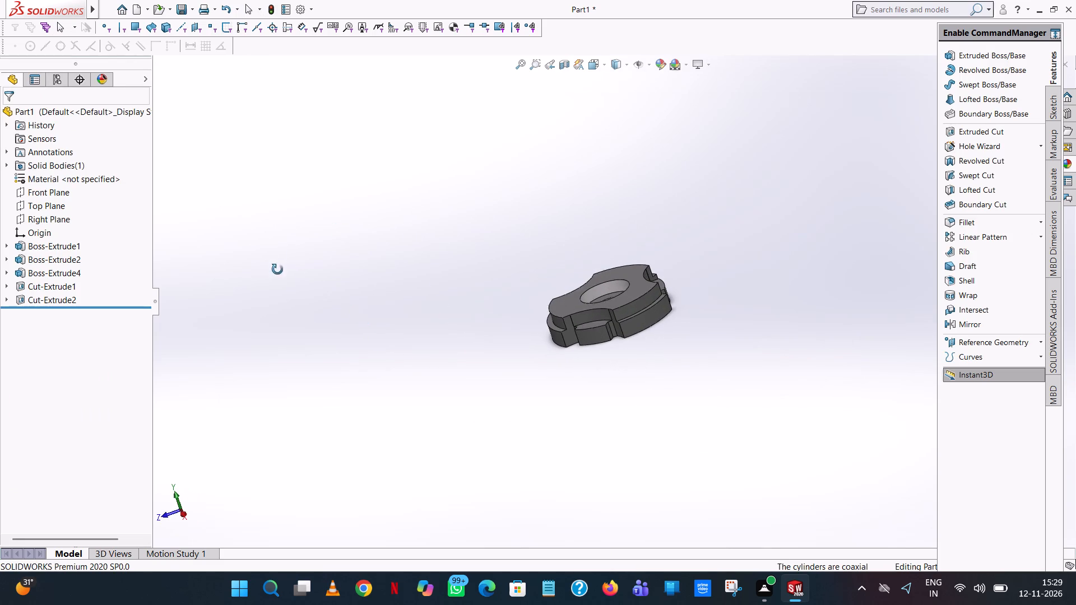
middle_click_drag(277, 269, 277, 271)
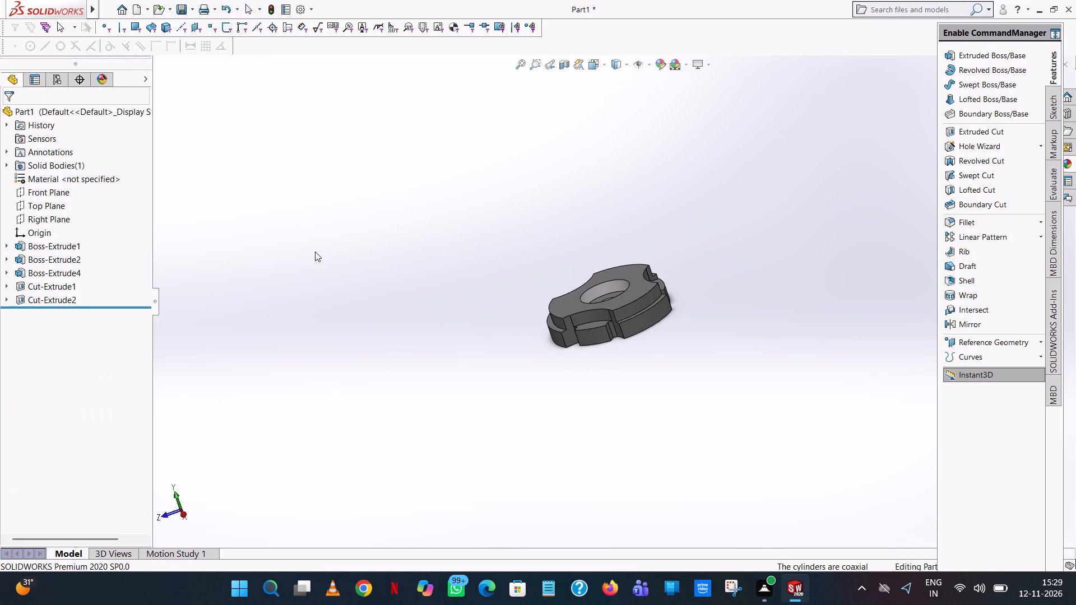
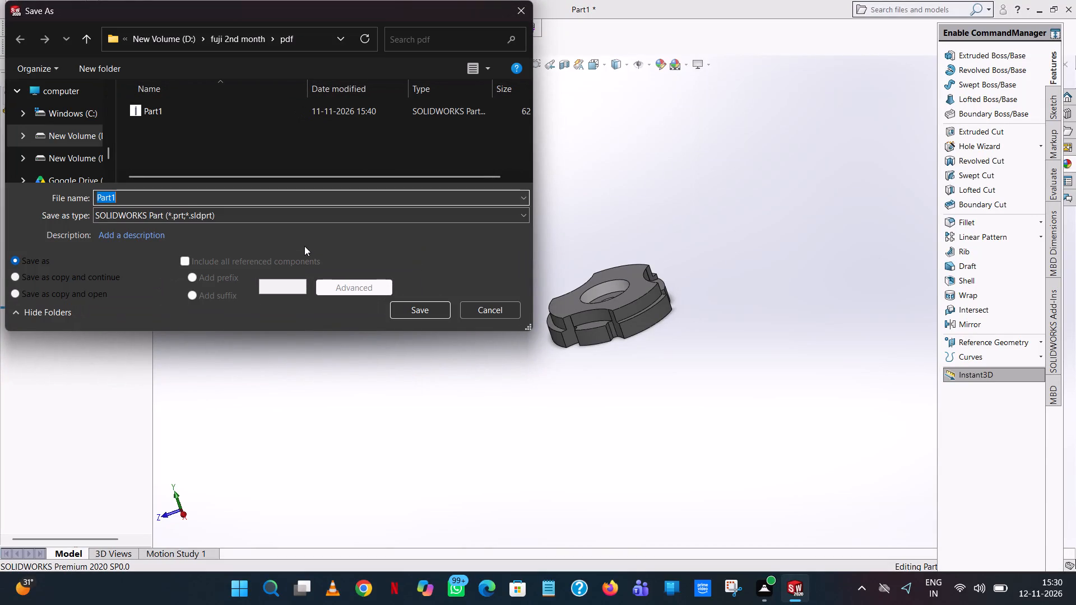
Enter "three lobbed step" as the start of the part's file name for saving in the pdf folder.
type("th")
type("ree lobbed step")
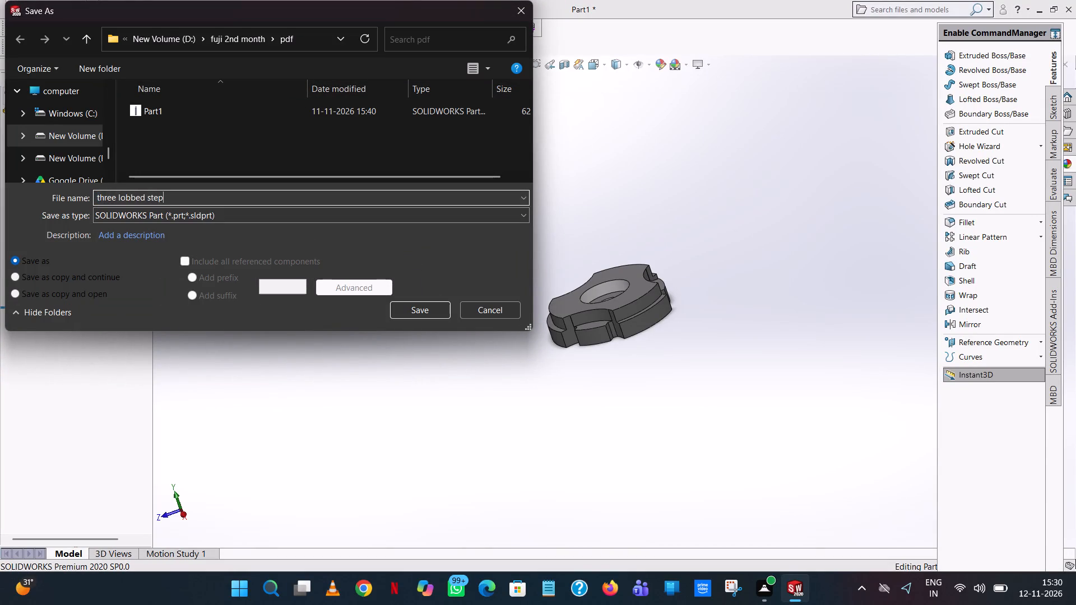
key("space")
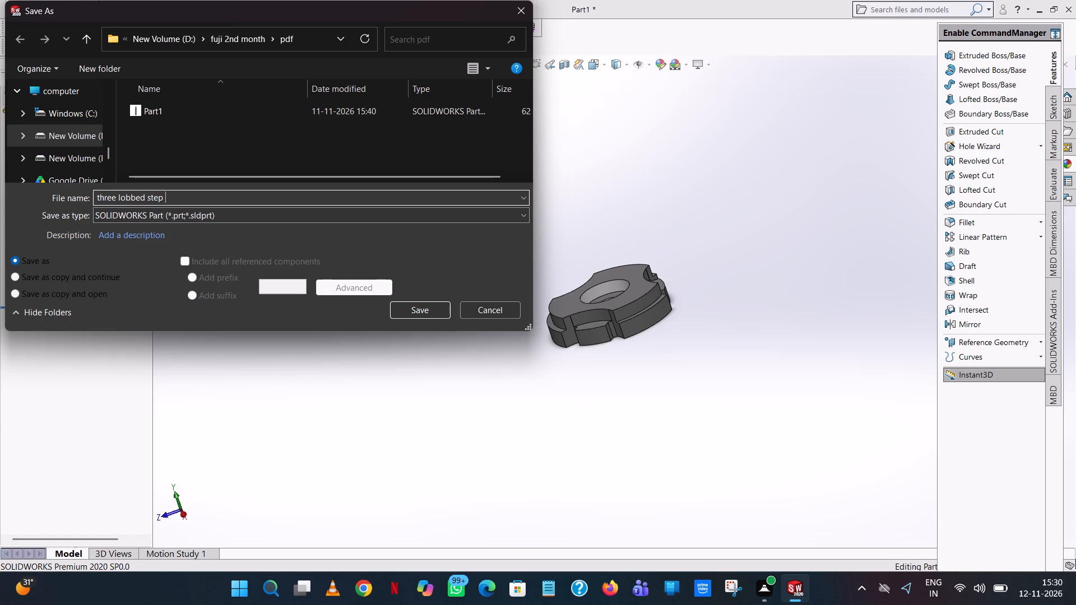
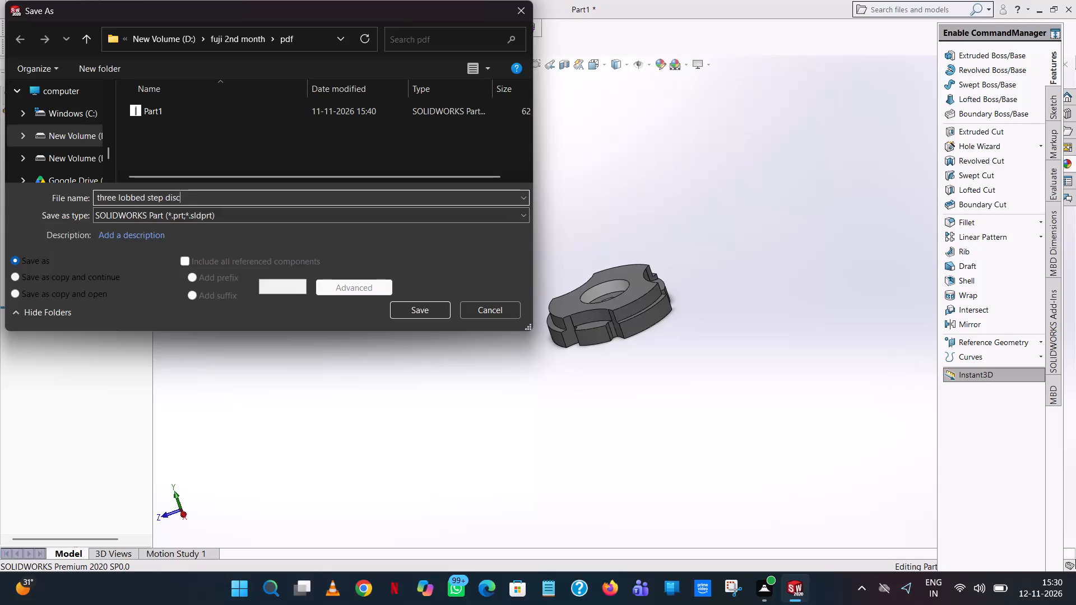
Export the part as an Adobe Portable Document Format file named "three lobbed step disc" in the pdf folder.
left_click(244, 216)
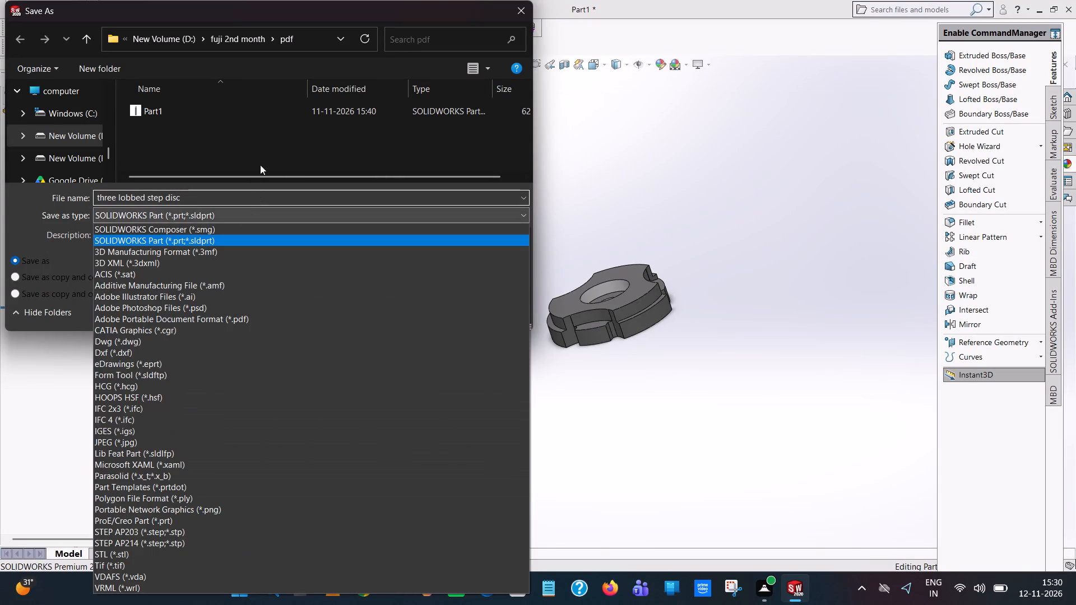
left_click(229, 316)
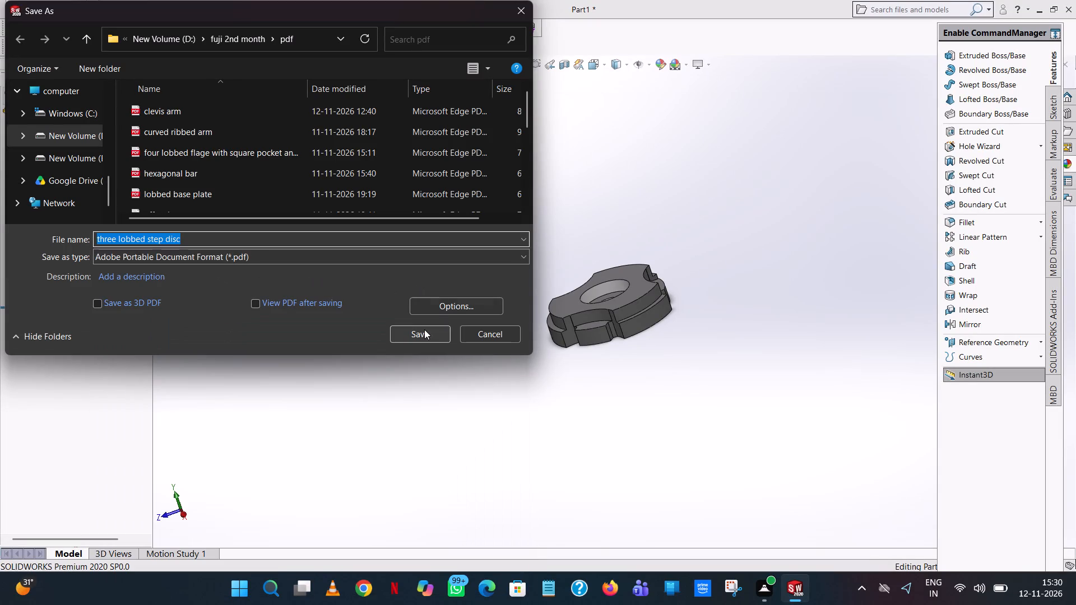
left_click(424, 329)
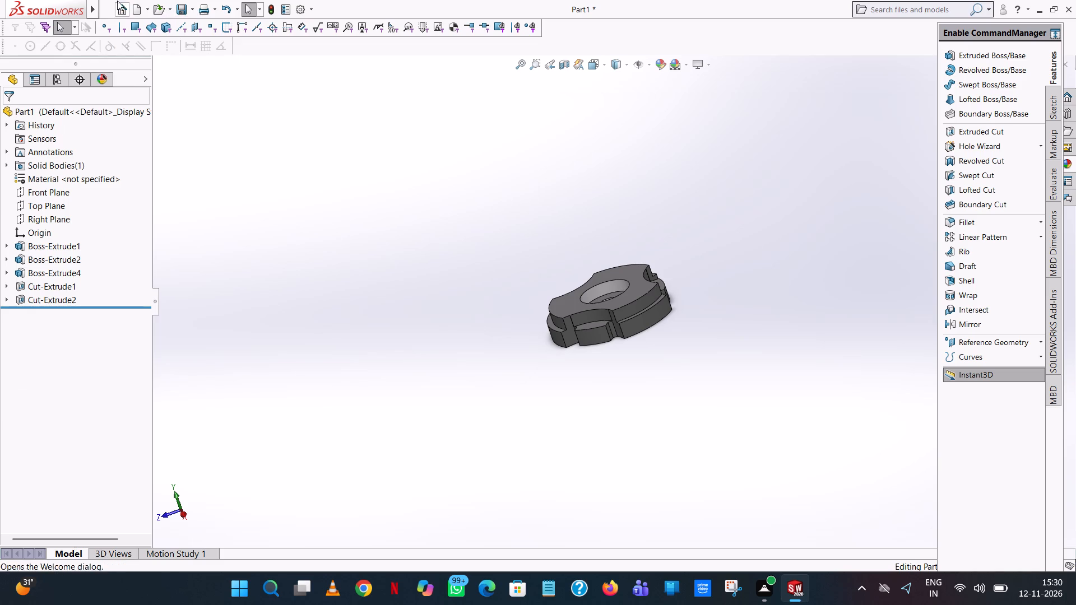
Save the model as a SOLIDWORKS Part named "three lobbed step disc" in the design folder of fuji 2nd month.
left_click(148, 8)
left_click(210, 165)
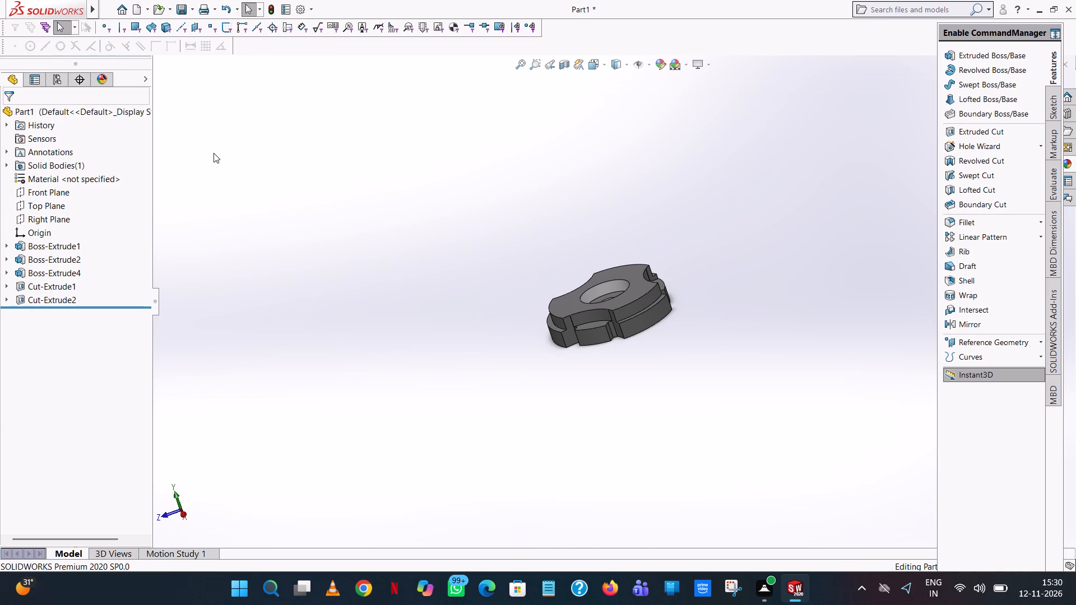
left_click(195, 11)
left_click(198, 44)
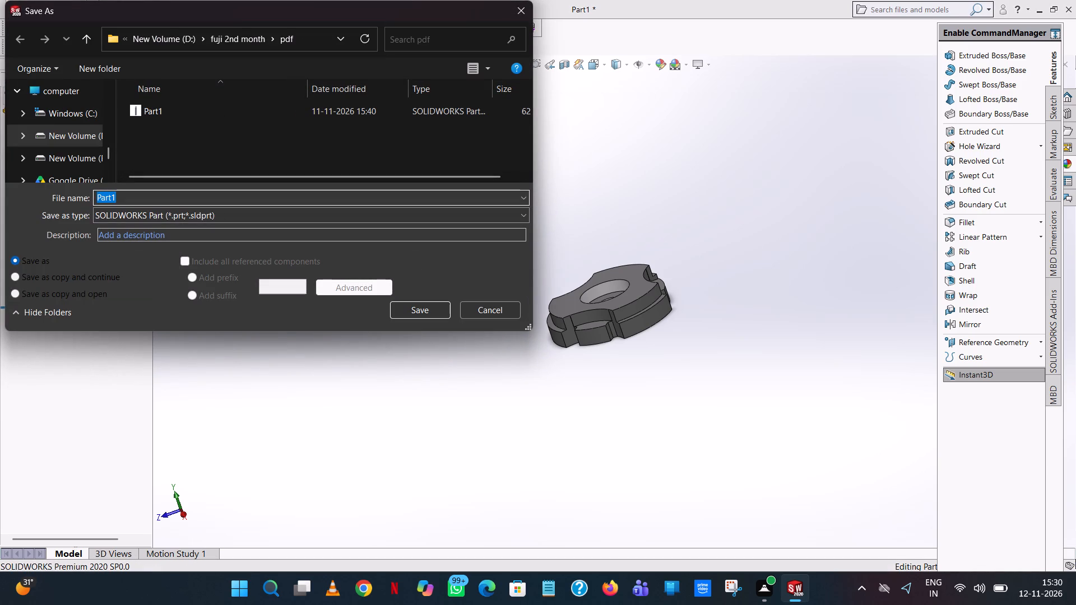
type("three")
key("space")
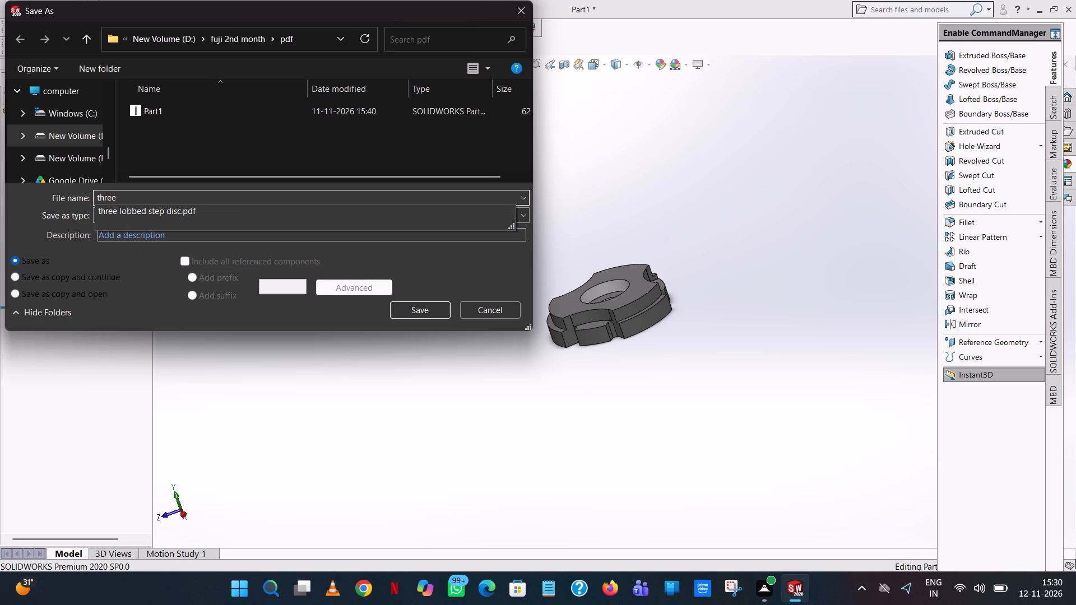
type("lo")
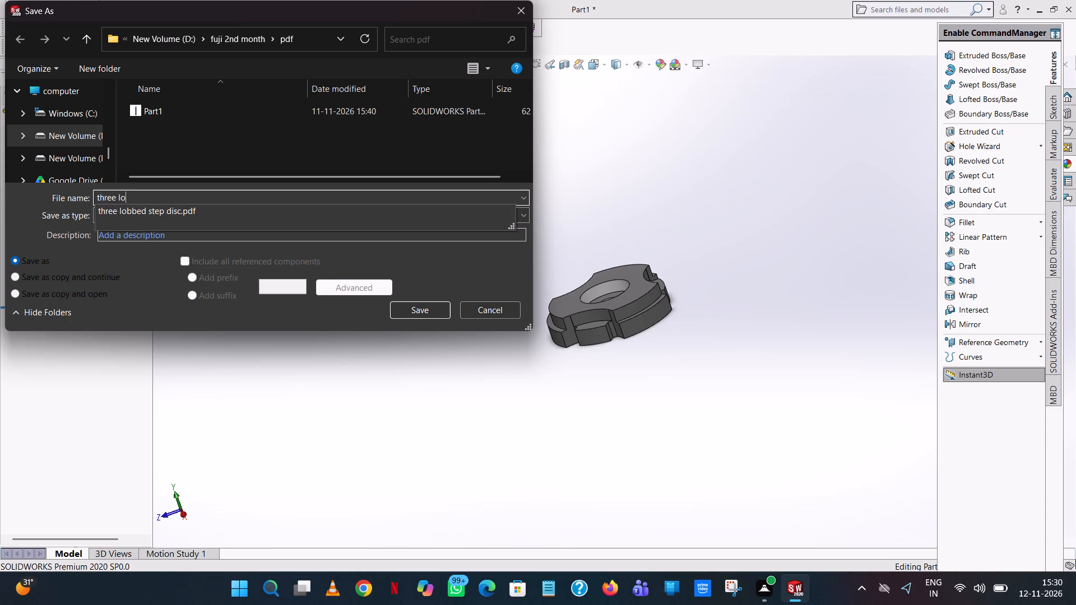
type("bbed")
key("space")
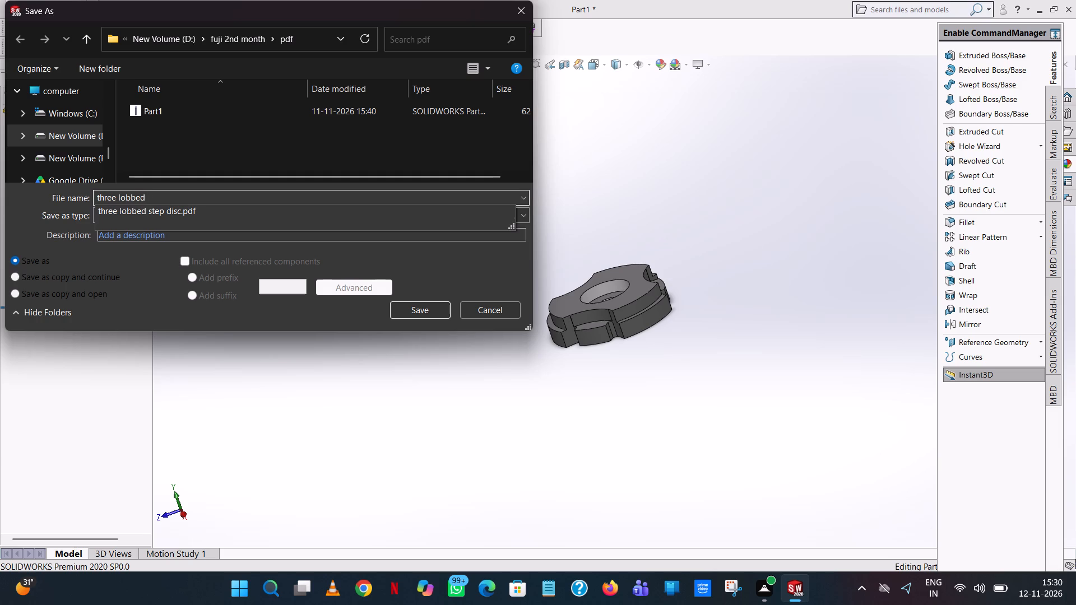
key("s")
type("te")
type("p d")
key("i")
type("sc")
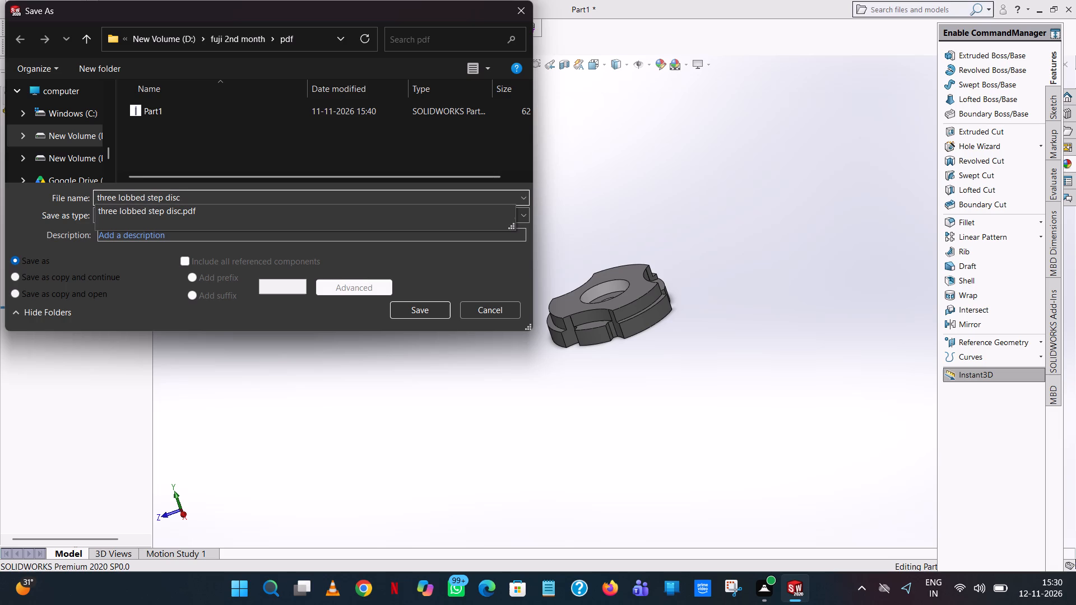
left_click(254, 142)
left_click(90, 39)
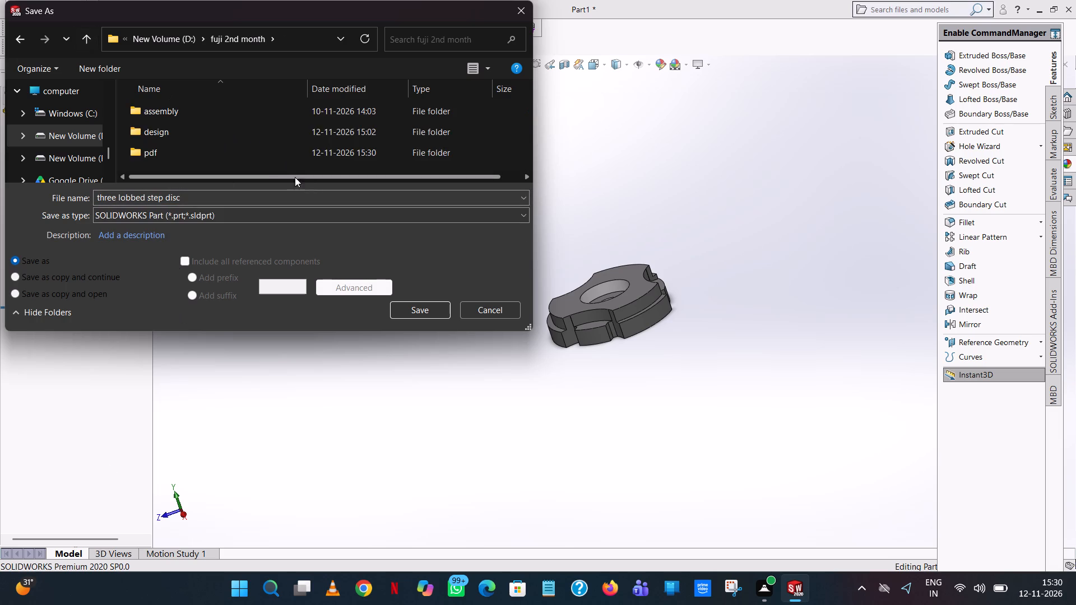
double_click(164, 127)
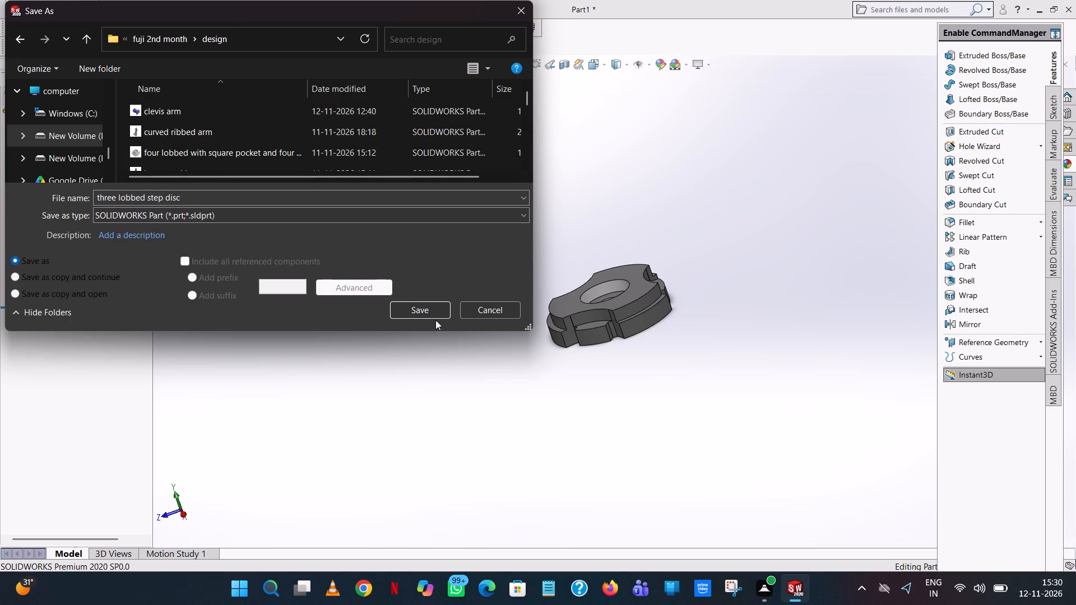
left_click(432, 310)
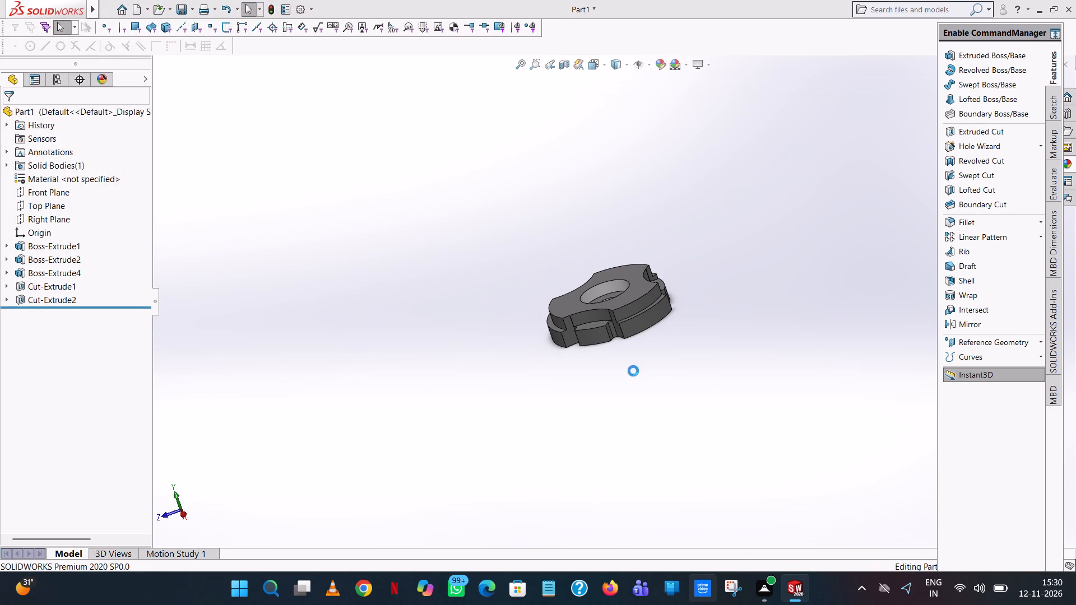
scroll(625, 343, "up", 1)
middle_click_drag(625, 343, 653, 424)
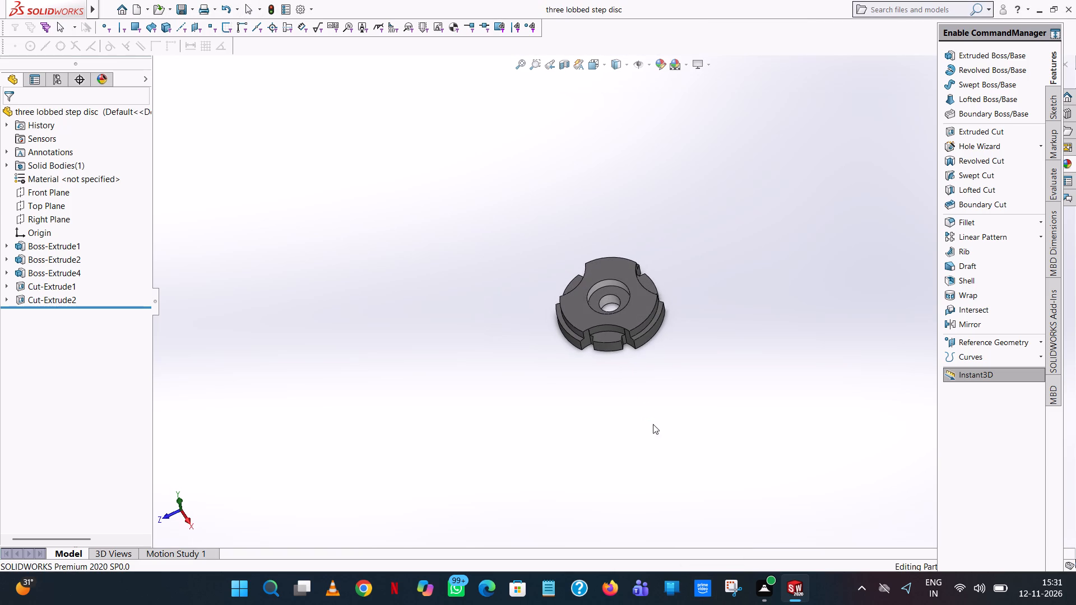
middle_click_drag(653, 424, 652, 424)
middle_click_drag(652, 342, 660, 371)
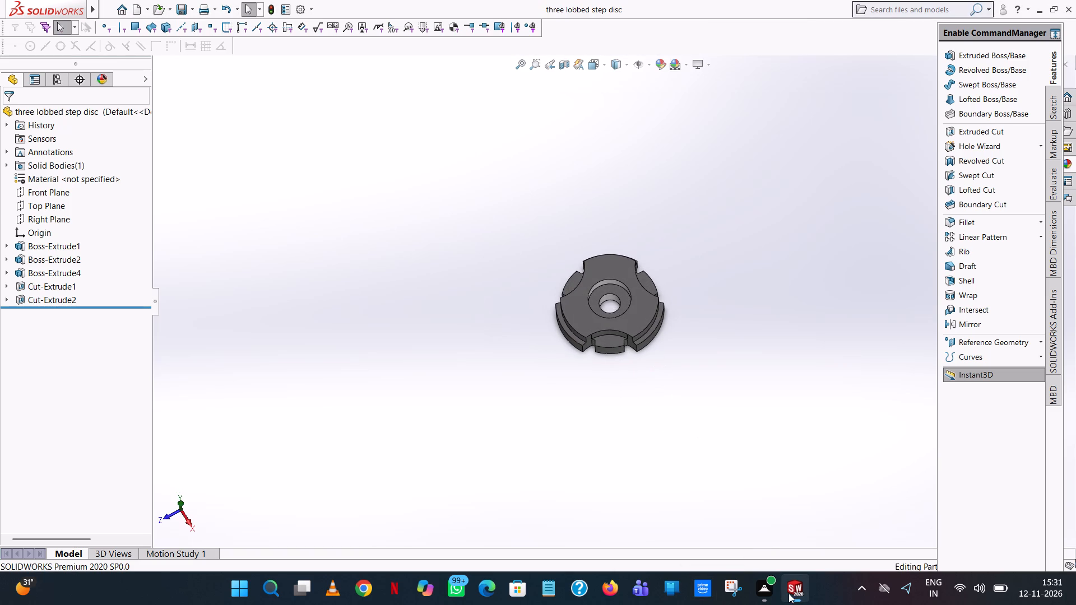